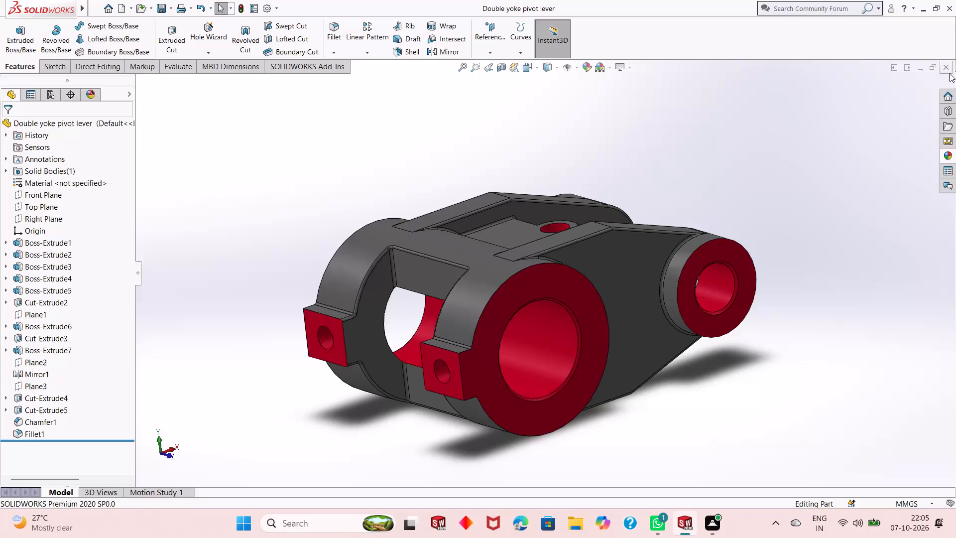
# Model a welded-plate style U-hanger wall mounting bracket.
# Close the Double yoke pivot lever part and create a new part document.
pyautogui.click(950, 73)
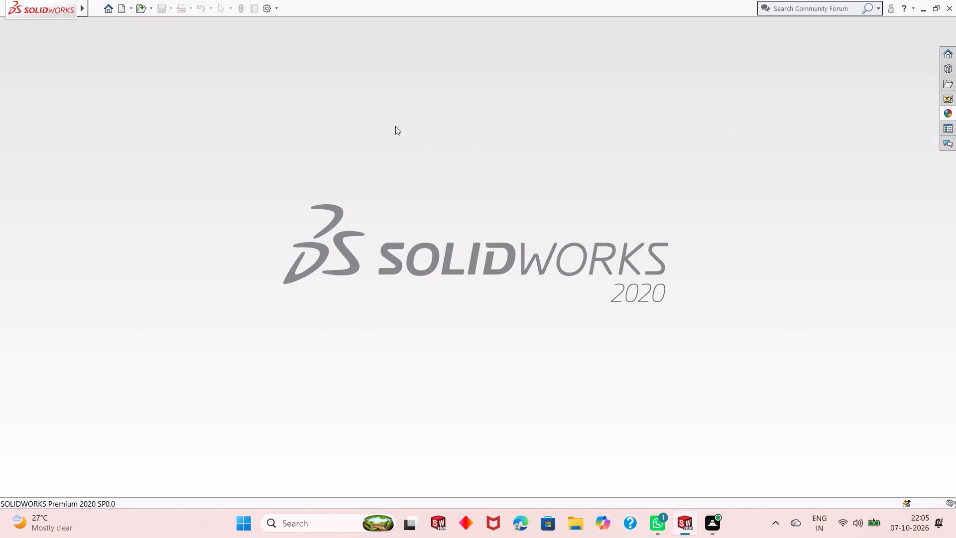
pyautogui.click(121, 11)
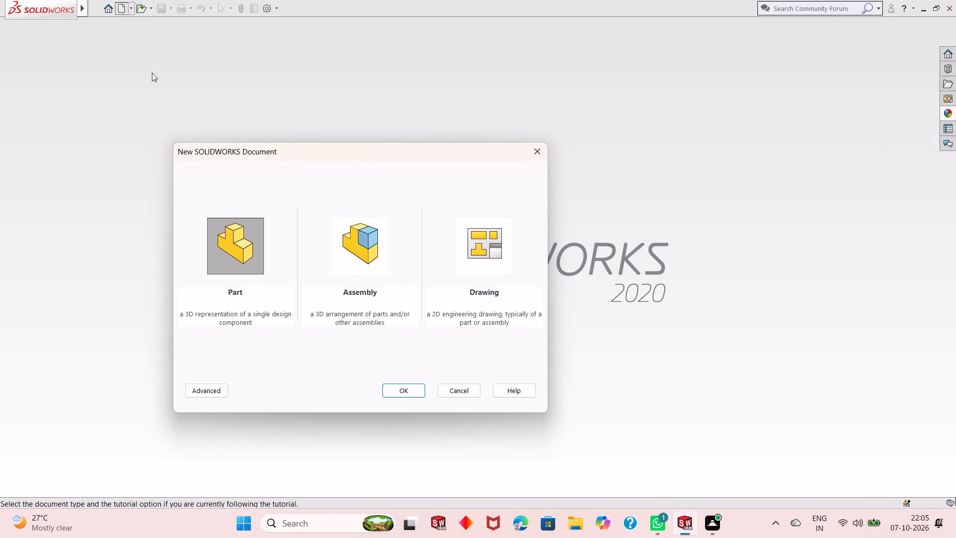
pyautogui.doubleClick(231, 233)
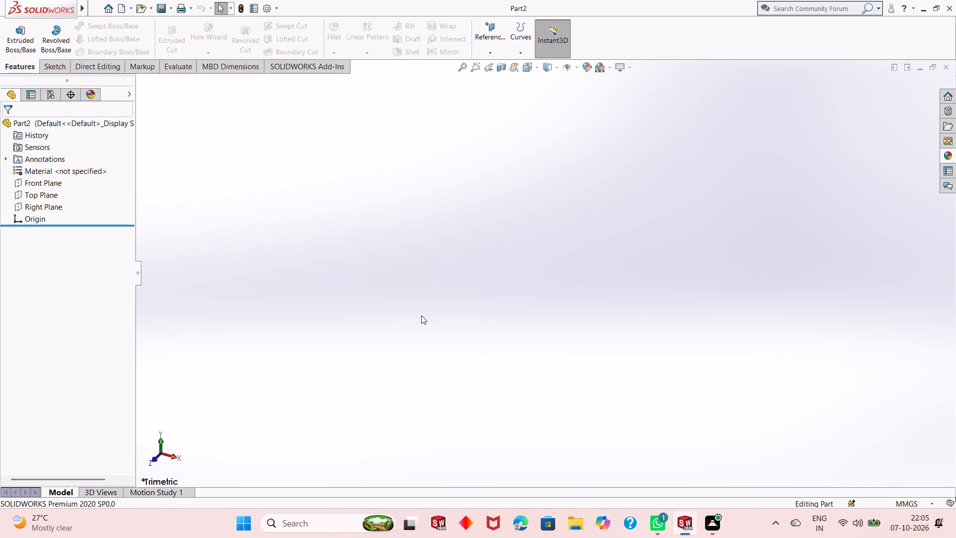
# Start a sketch on the Front Plane.
pyautogui.click(56, 188)
pyautogui.click(64, 175)
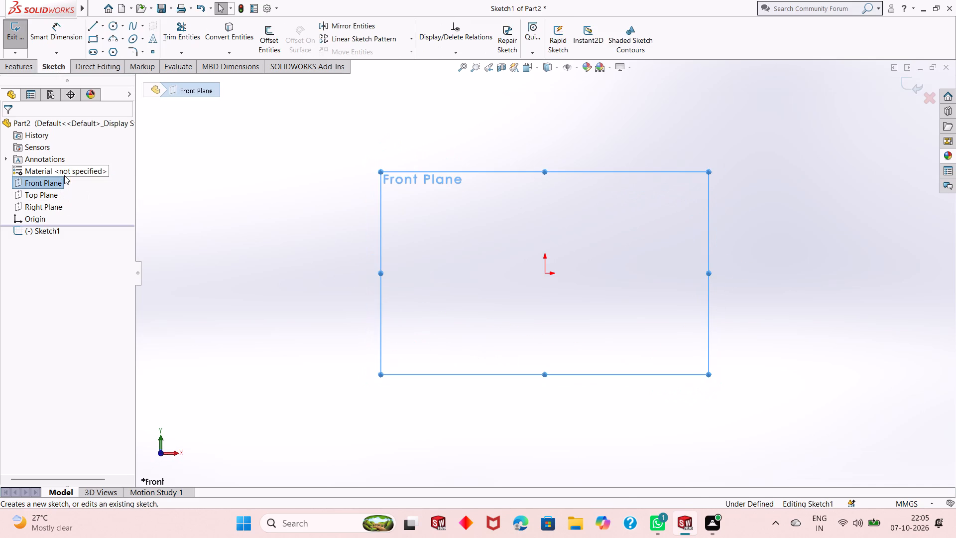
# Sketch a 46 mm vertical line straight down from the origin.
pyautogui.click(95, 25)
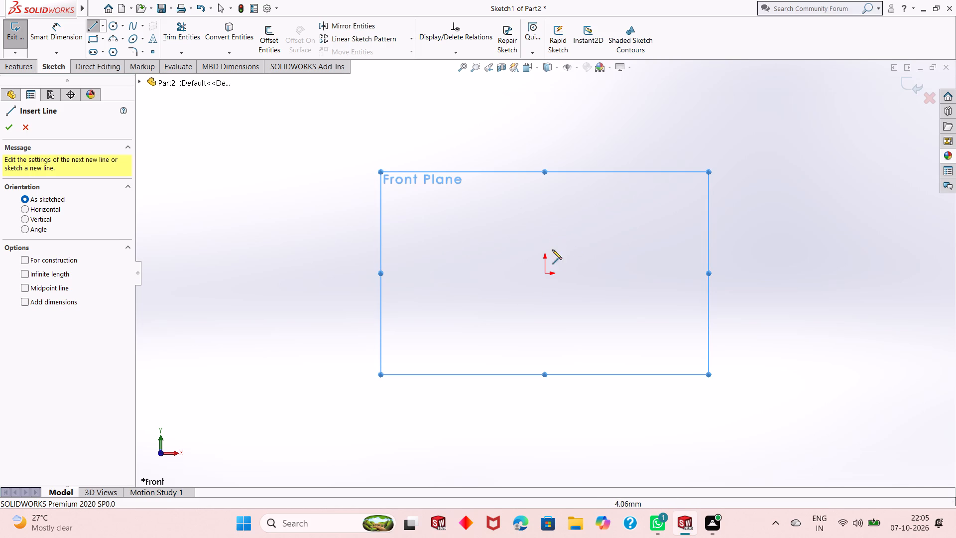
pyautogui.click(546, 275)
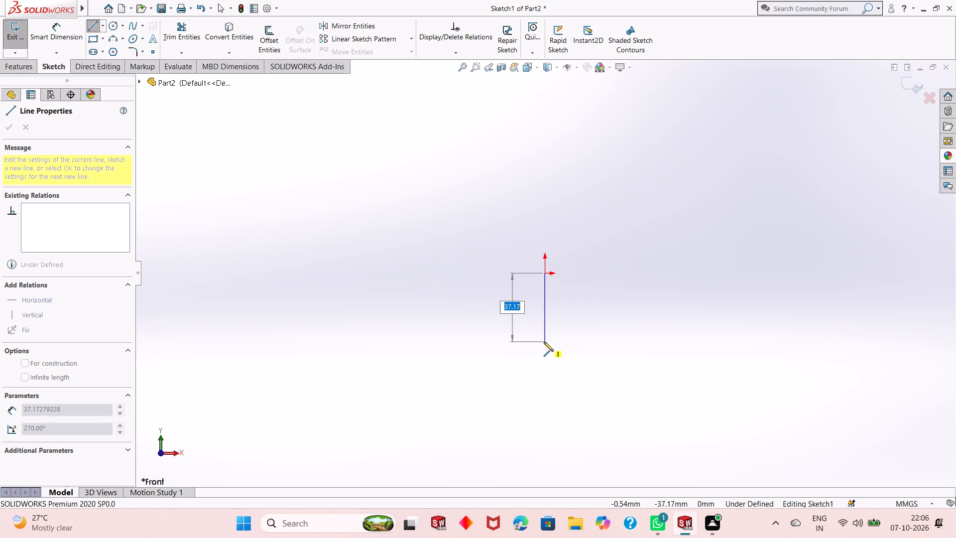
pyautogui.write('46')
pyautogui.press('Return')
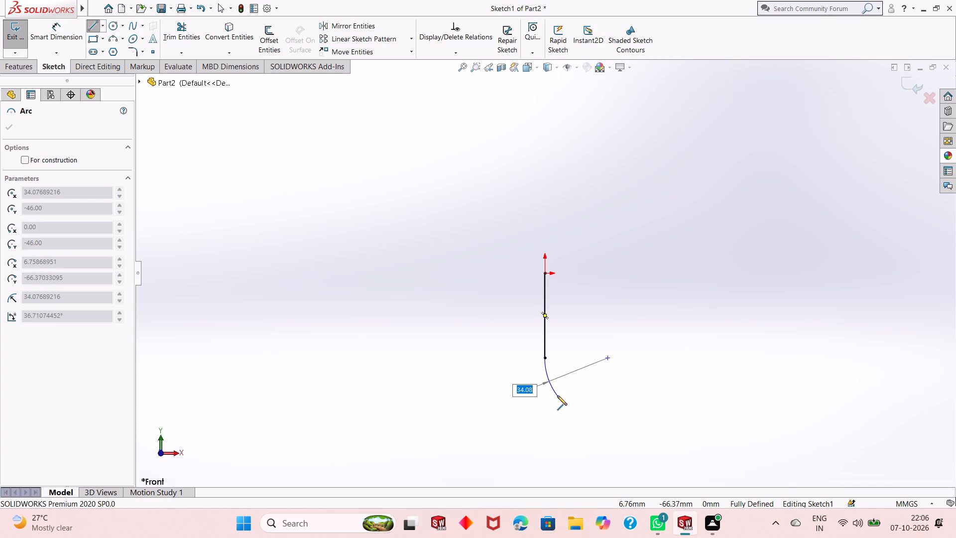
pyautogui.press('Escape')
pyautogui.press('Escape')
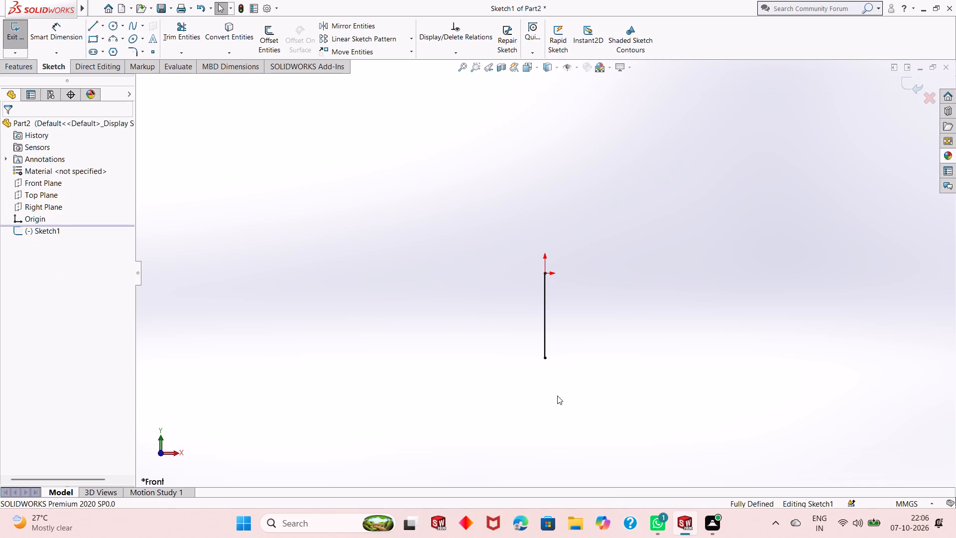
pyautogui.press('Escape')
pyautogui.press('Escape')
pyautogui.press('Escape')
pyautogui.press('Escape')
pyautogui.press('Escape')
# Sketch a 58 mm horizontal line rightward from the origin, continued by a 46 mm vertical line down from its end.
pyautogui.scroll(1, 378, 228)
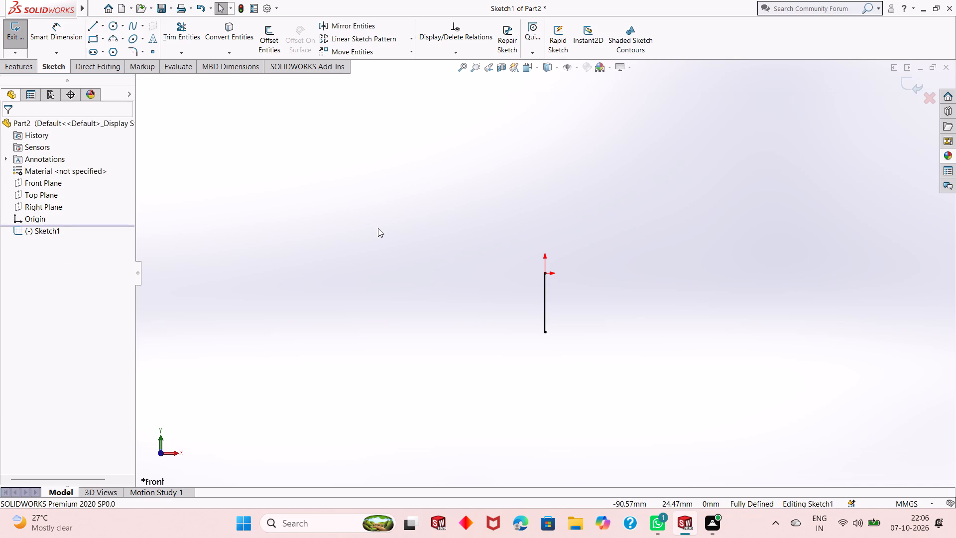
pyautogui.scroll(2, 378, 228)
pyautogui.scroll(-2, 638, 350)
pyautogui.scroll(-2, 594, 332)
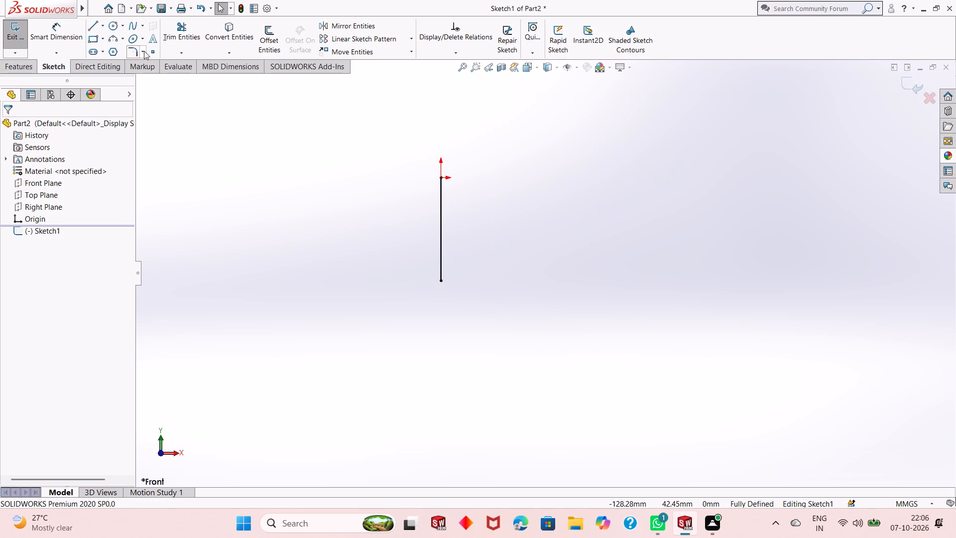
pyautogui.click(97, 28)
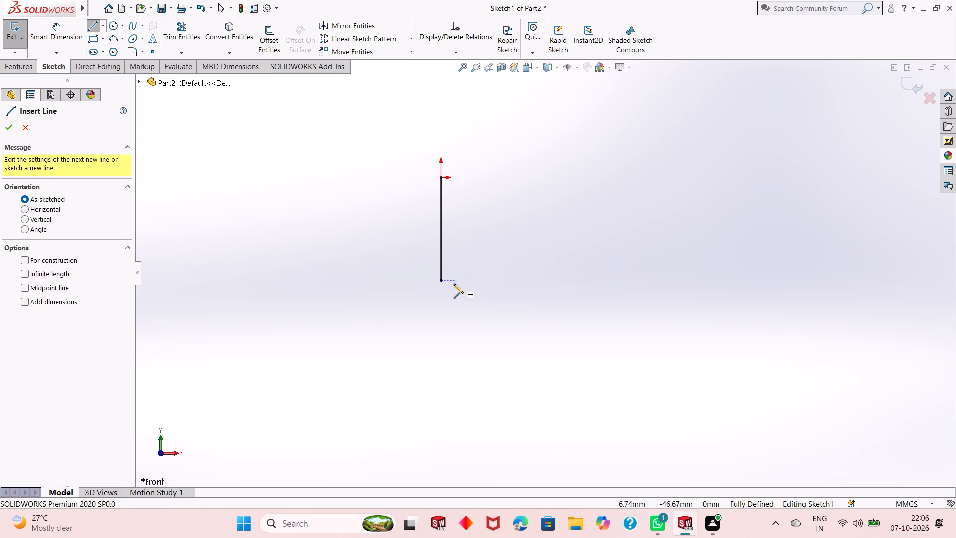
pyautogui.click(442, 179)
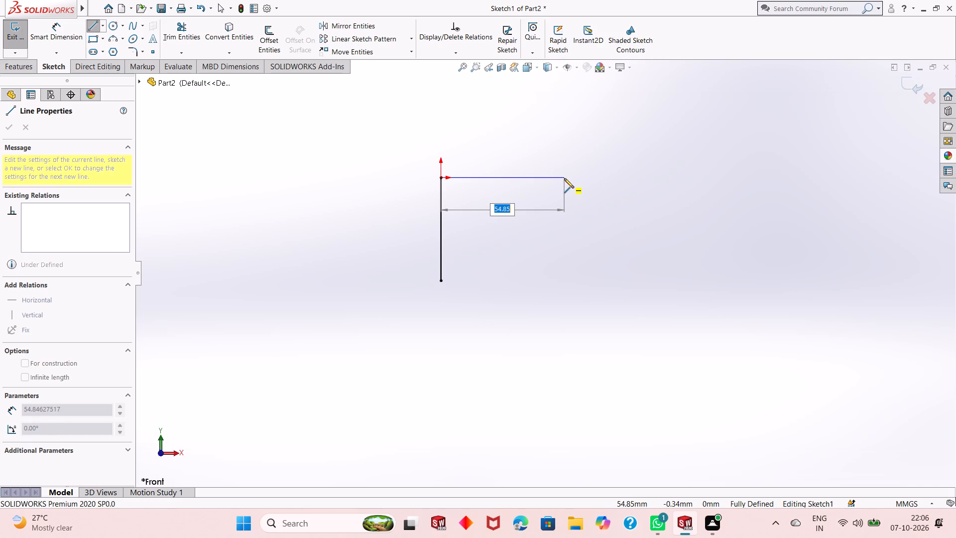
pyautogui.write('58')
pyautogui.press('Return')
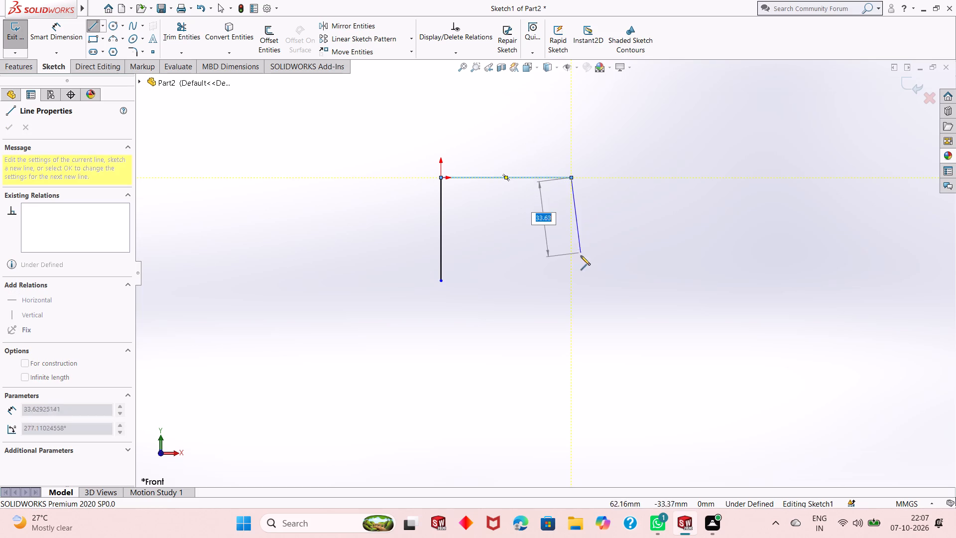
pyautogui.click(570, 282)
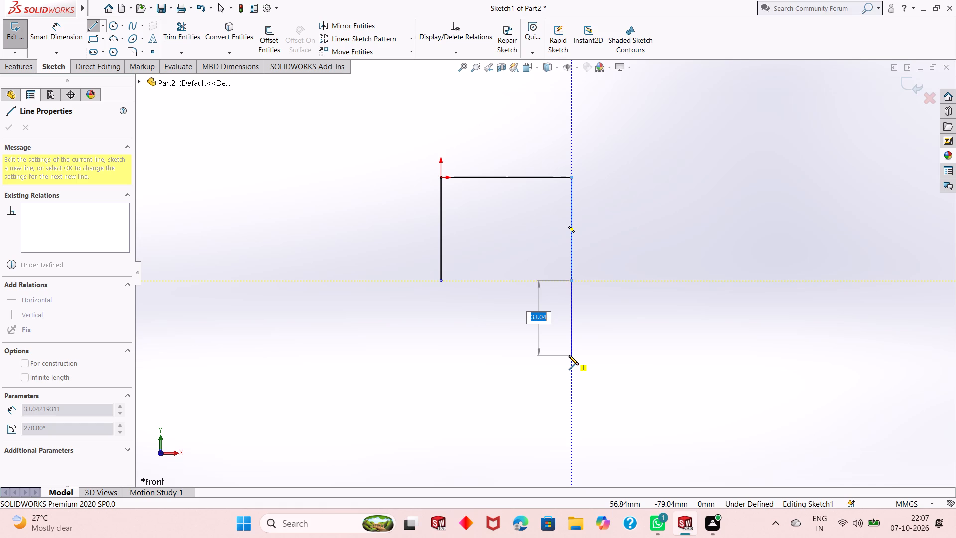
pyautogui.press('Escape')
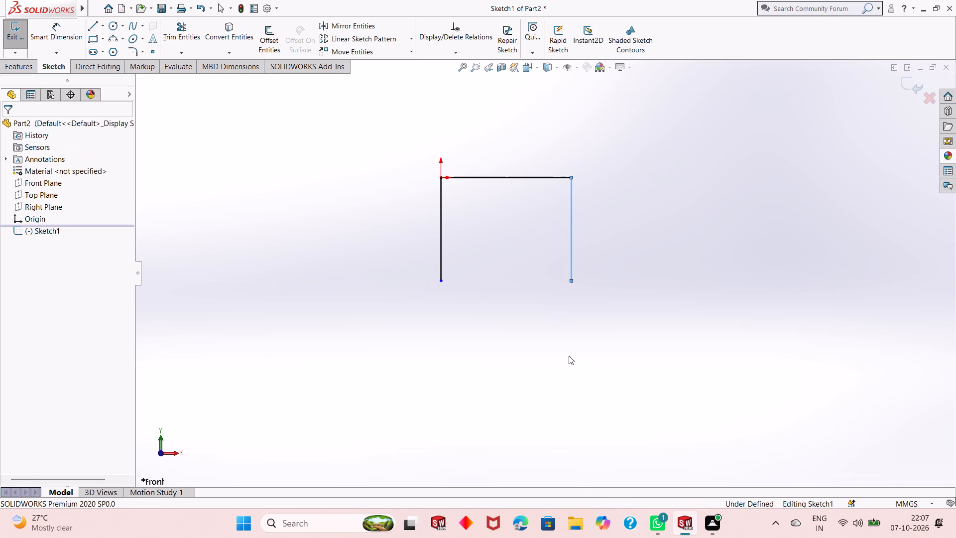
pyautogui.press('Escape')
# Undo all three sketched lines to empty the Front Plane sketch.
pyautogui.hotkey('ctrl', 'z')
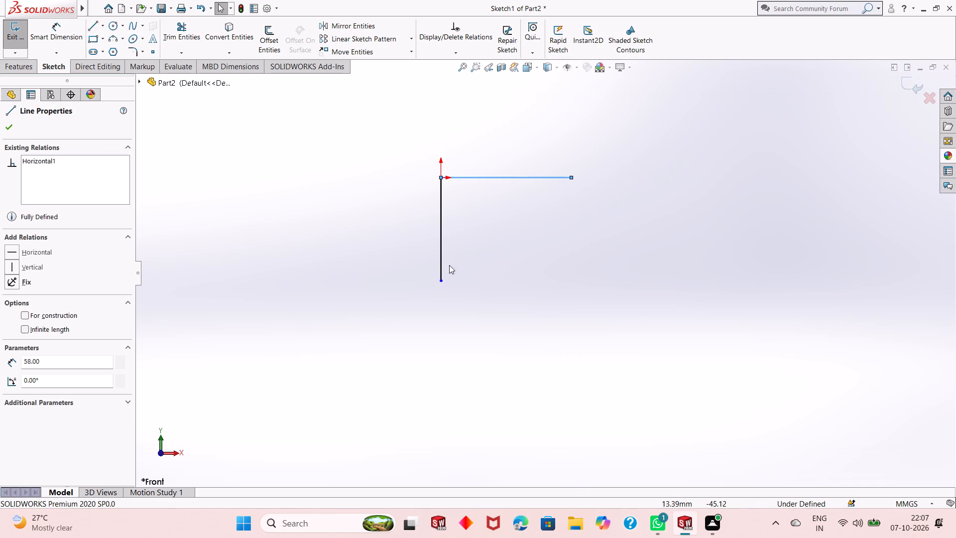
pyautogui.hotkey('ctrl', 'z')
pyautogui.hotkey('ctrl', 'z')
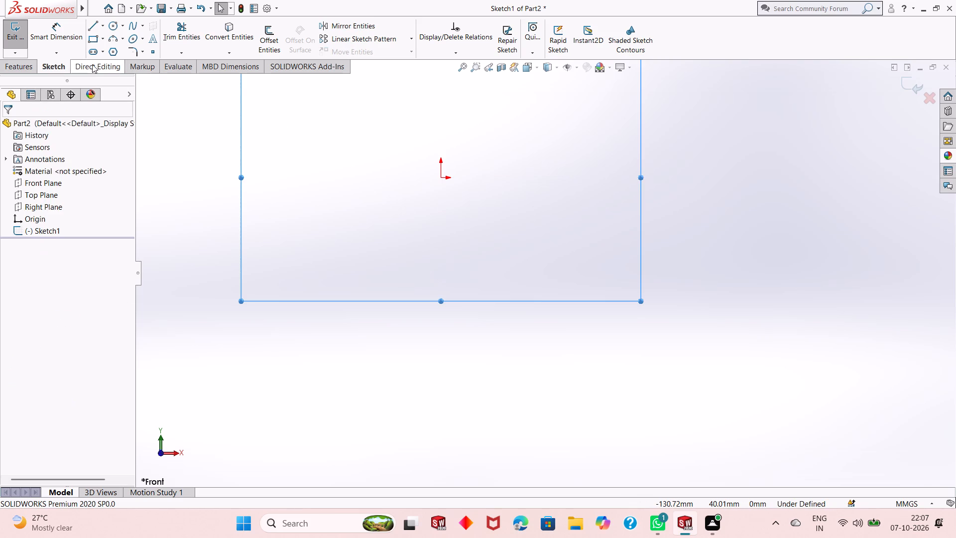
# Sketch a vertical line about 68 mm long straight down from the origin.
pyautogui.click(94, 27)
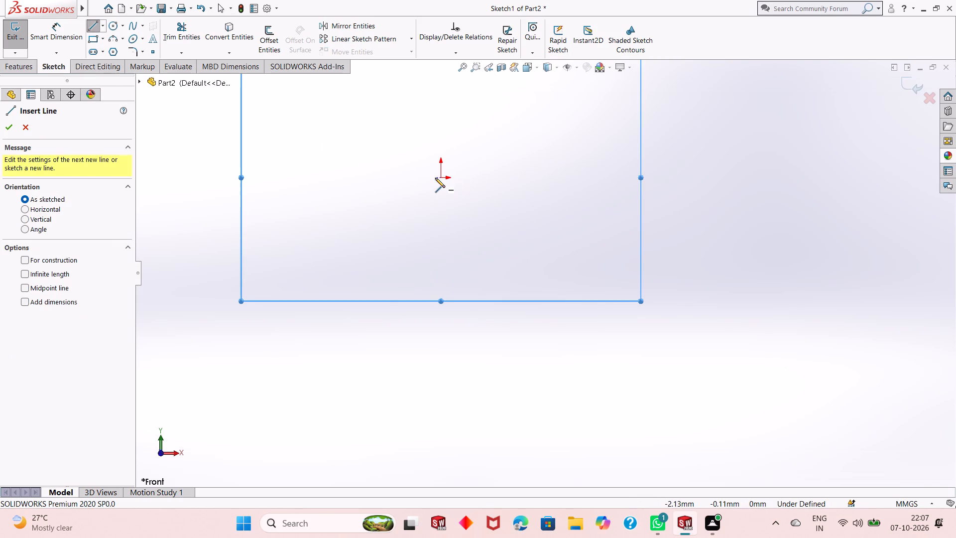
pyautogui.click(439, 178)
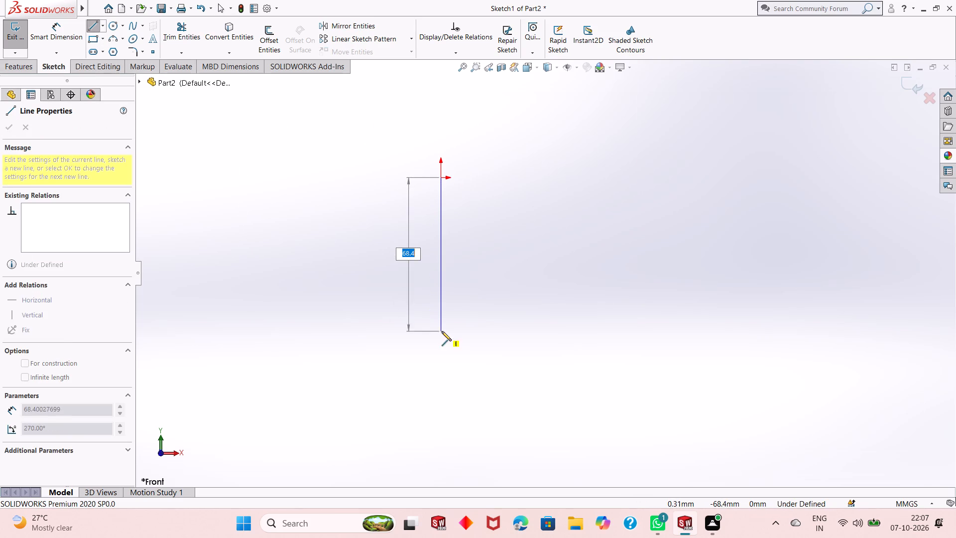
pyautogui.click(442, 330)
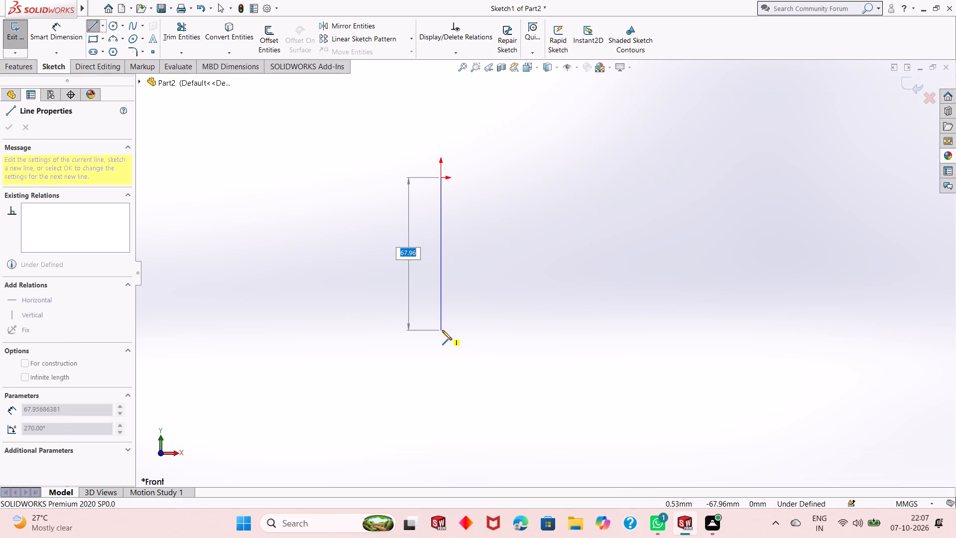
pyautogui.press('Escape')
pyautogui.press('Escape')
# Sketch a horizontal line about 59 mm long rightward from the origin.
pyautogui.click(89, 30)
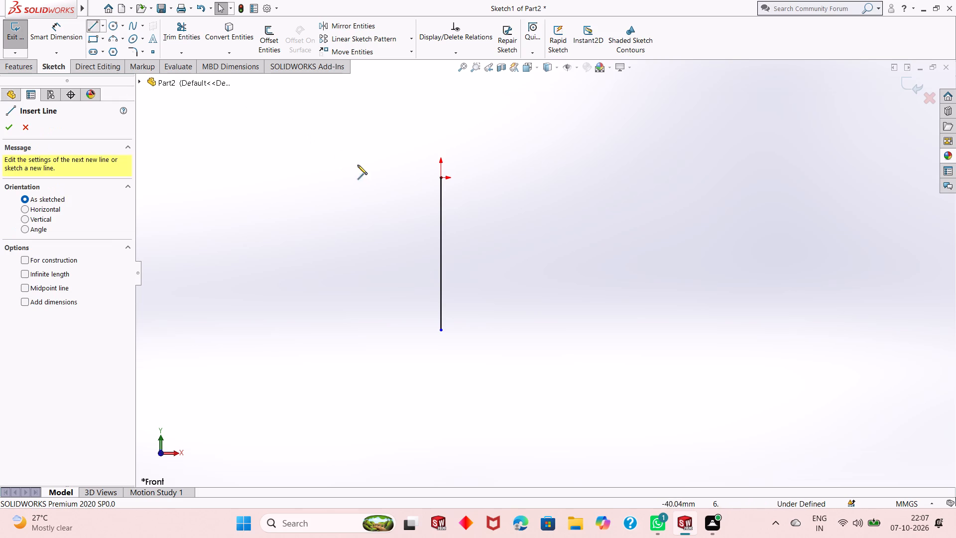
pyautogui.click(441, 179)
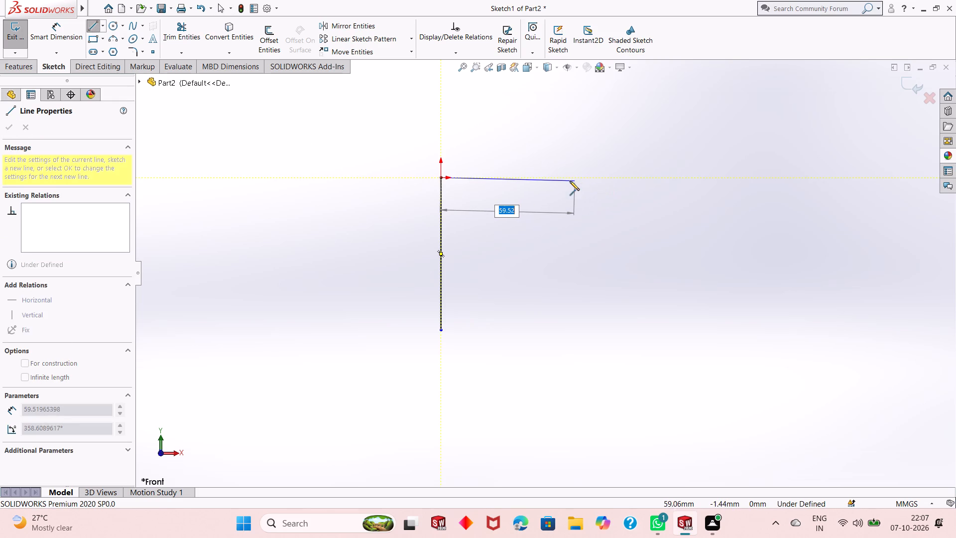
pyautogui.click(573, 179)
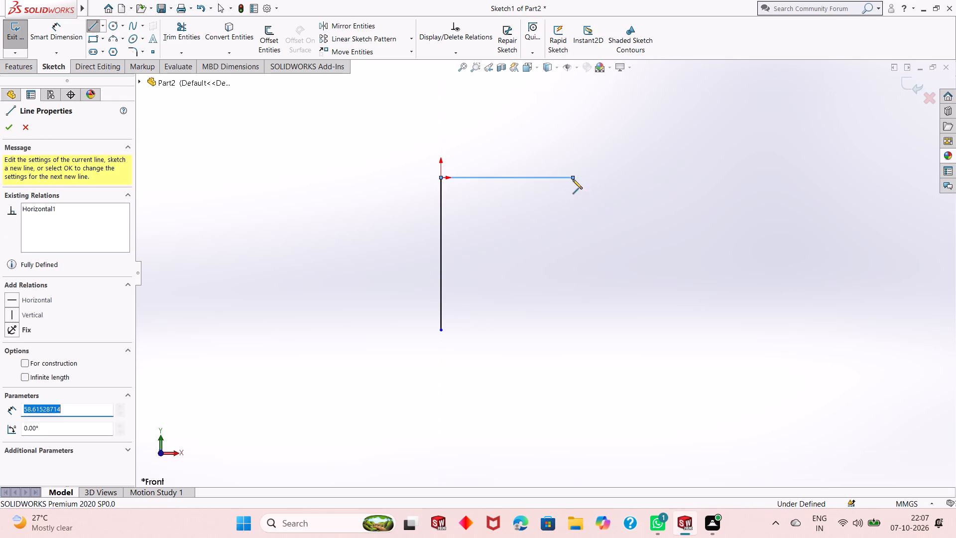
pyautogui.press('Escape')
pyautogui.press('Escape')
pyautogui.press('Escape')
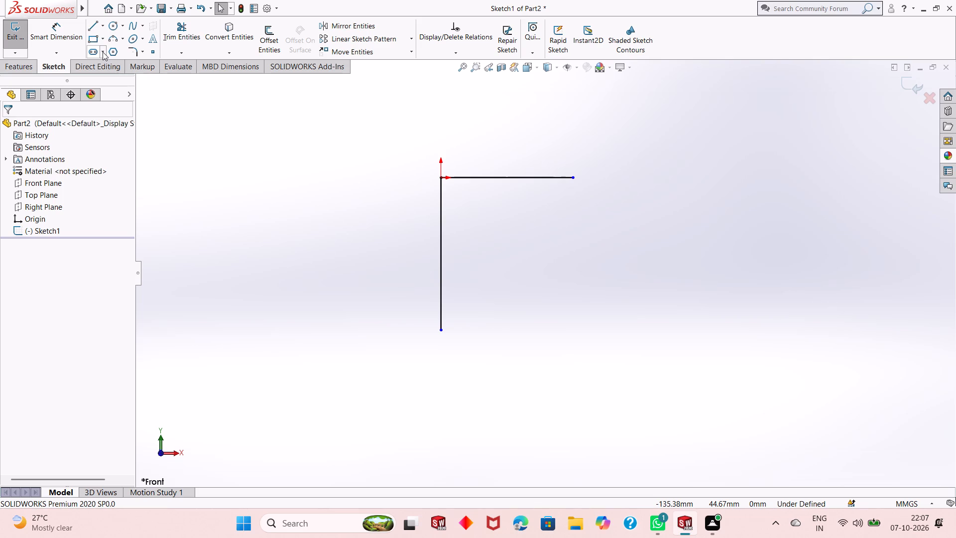
# Dimension the vertical line's length to 70 mm.
pyautogui.click(49, 32)
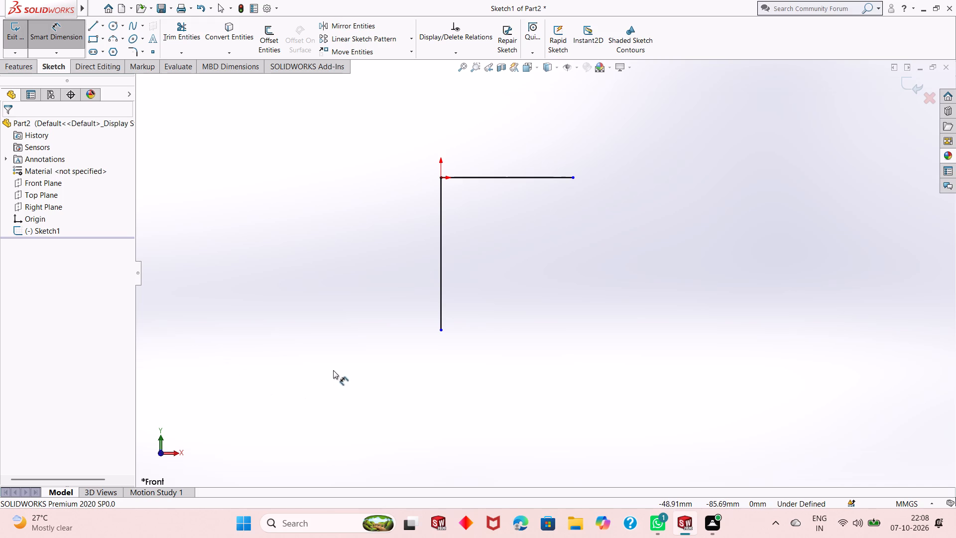
pyautogui.click(440, 220)
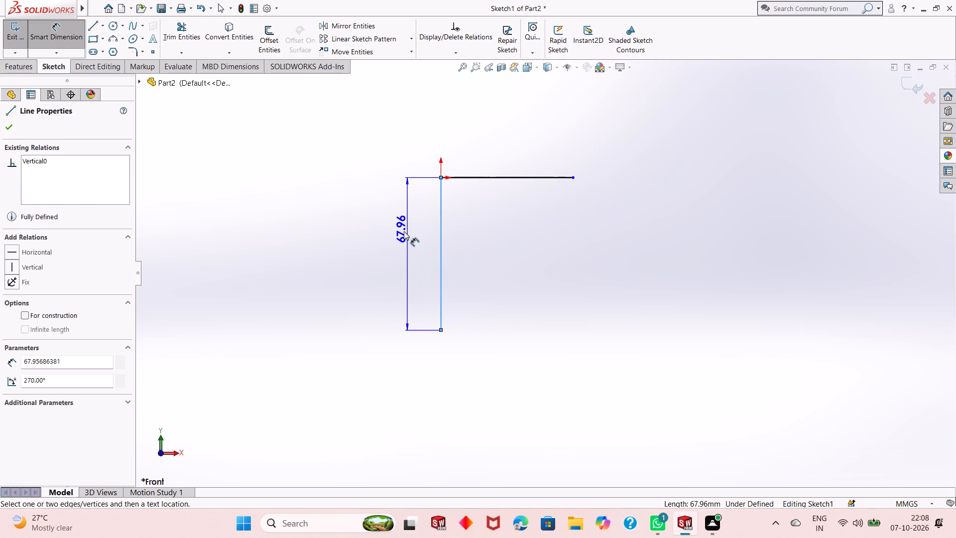
pyautogui.click(402, 232)
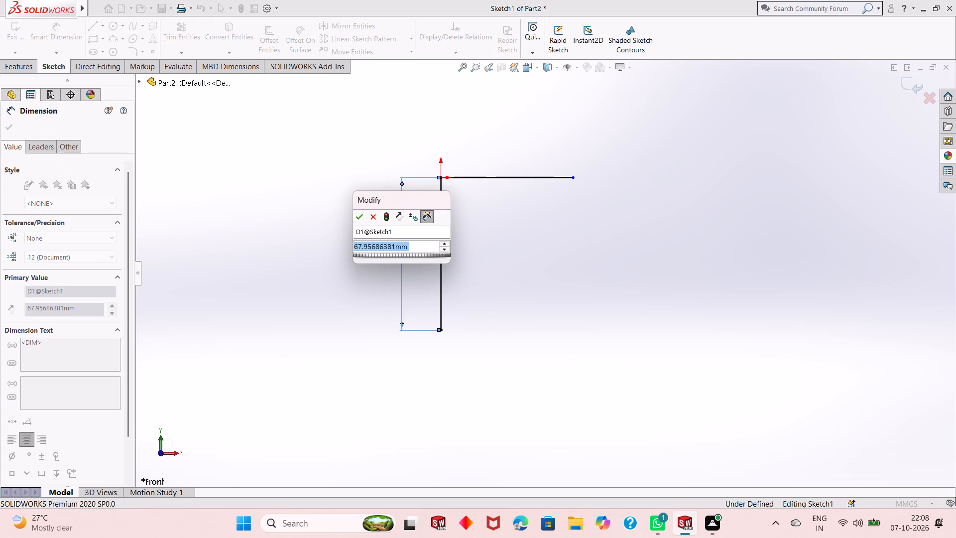
pyautogui.write('70')
pyautogui.press('Return')
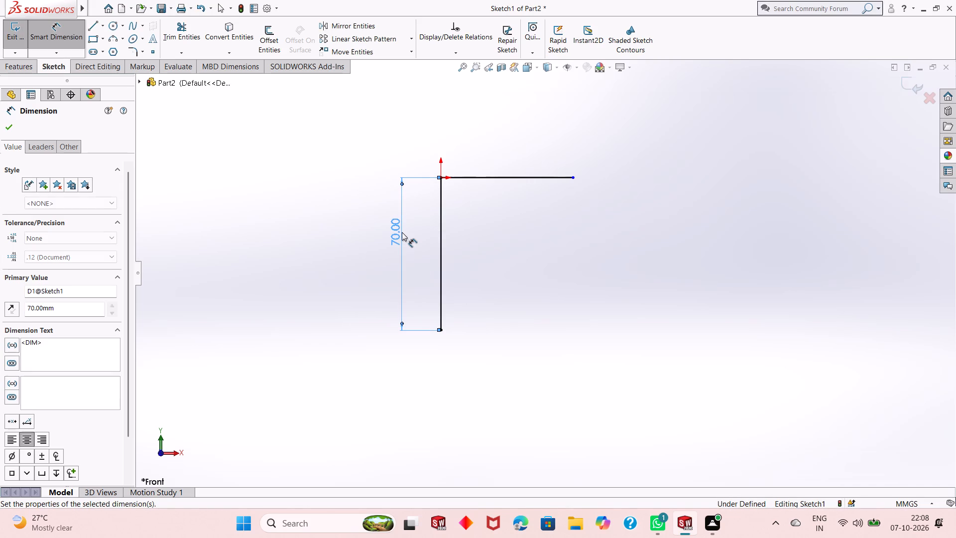
# Dimension the horizontal line's length to 58 mm.
pyautogui.click(520, 176)
pyautogui.click(524, 145)
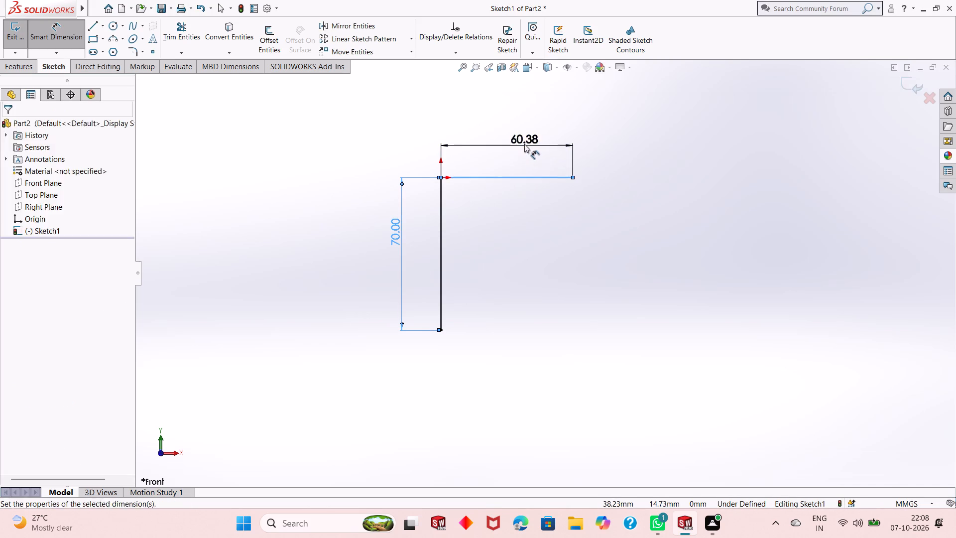
pyautogui.write('58')
pyautogui.press('Return')
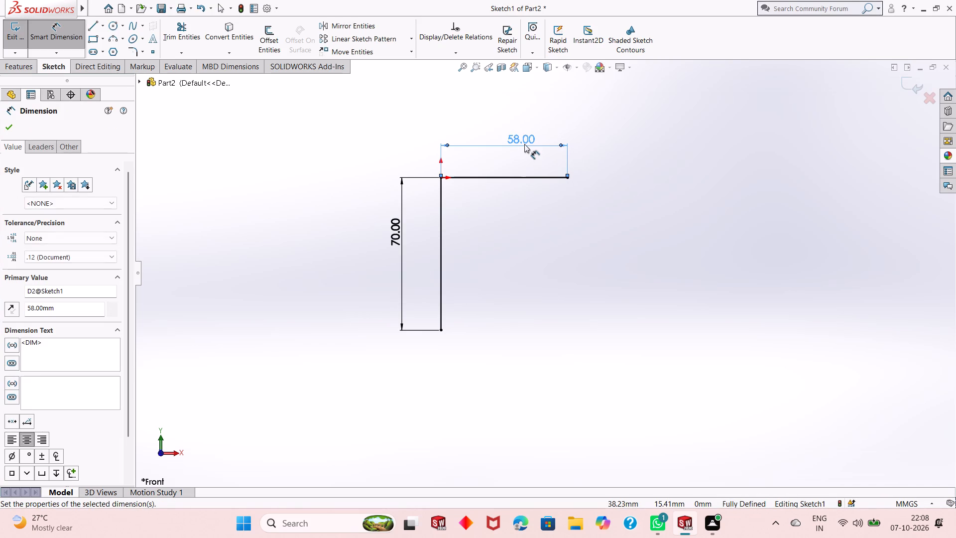
pyautogui.rightClick(274, 166)
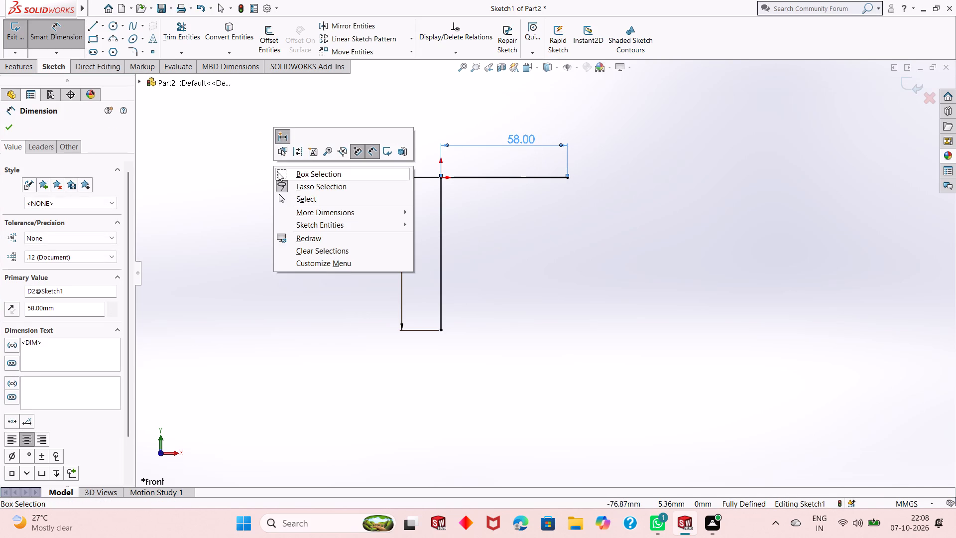
pyautogui.click(291, 194)
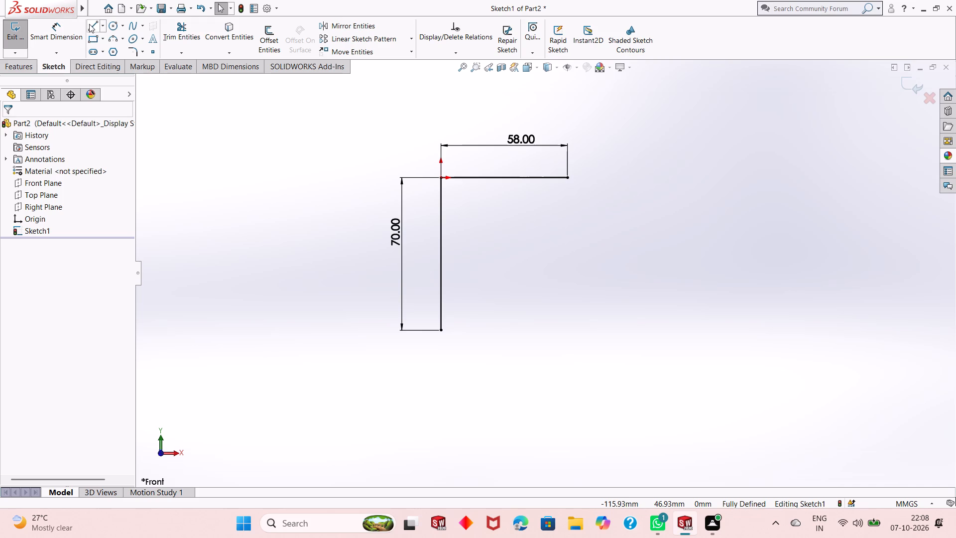
# Sketch a 110 mm vertical line straight down from the free end of the 58 mm horizontal line.
pyautogui.click(91, 25)
pyautogui.click(567, 178)
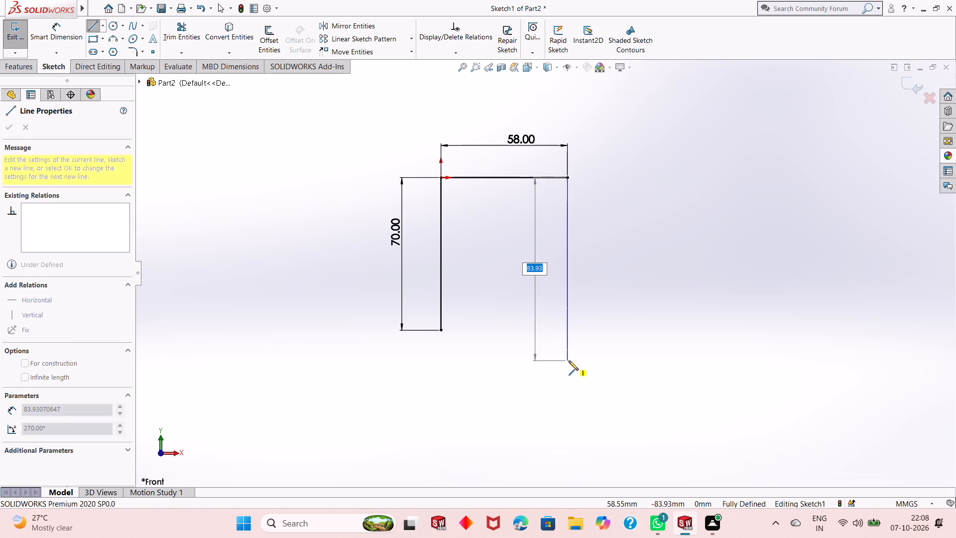
pyautogui.write('10')
pyautogui.press('BackSpace')
pyautogui.write('10')
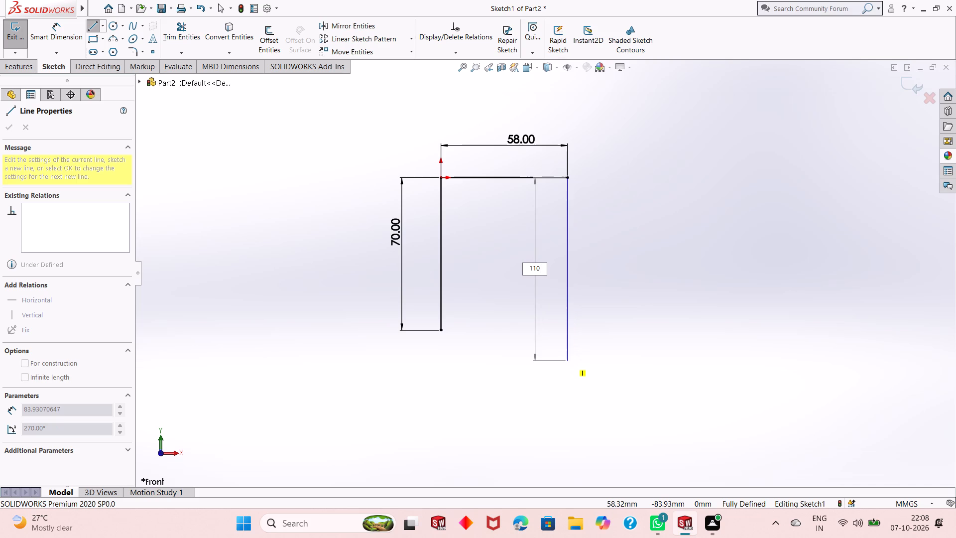
pyautogui.press('Return')
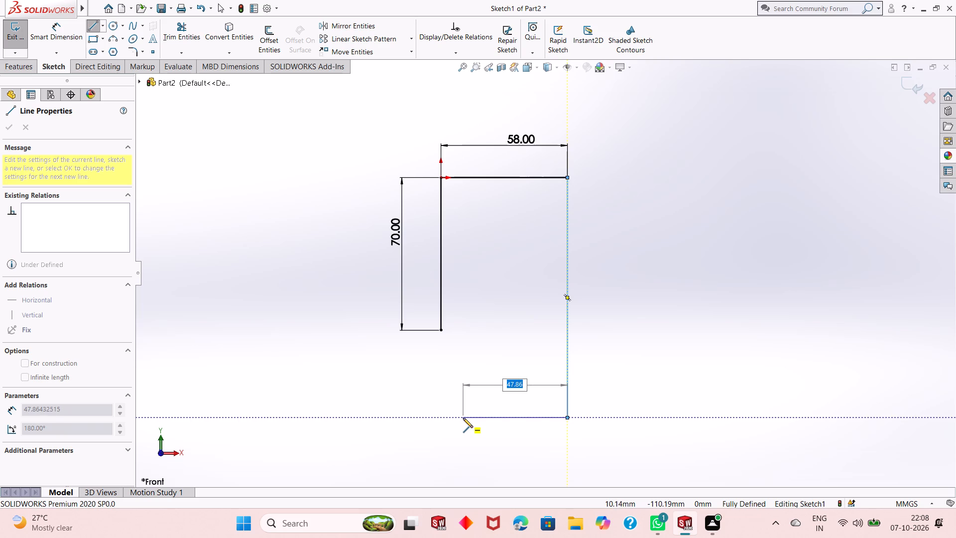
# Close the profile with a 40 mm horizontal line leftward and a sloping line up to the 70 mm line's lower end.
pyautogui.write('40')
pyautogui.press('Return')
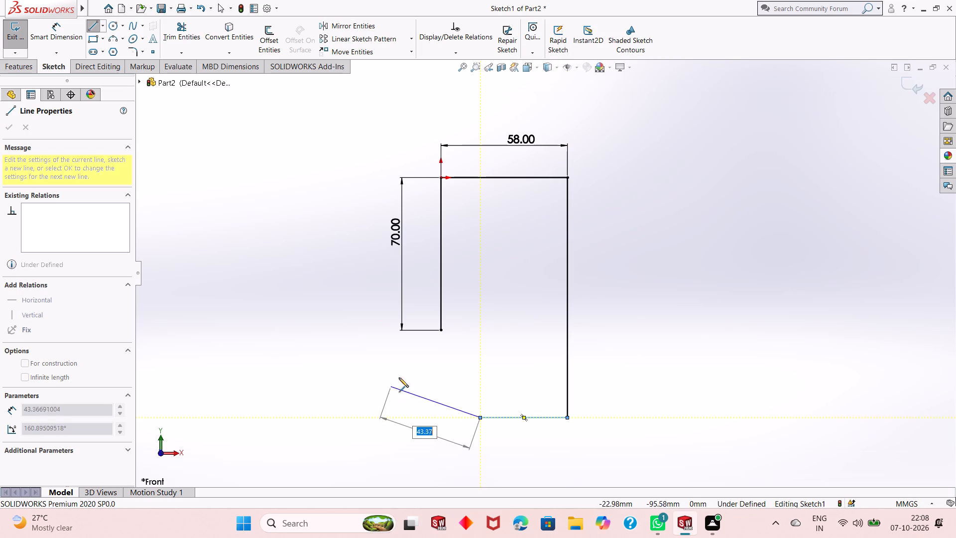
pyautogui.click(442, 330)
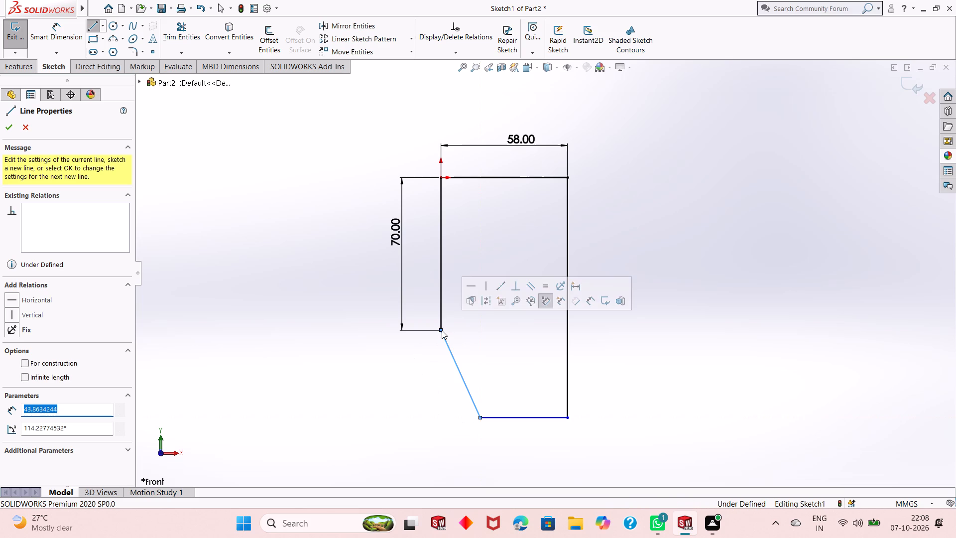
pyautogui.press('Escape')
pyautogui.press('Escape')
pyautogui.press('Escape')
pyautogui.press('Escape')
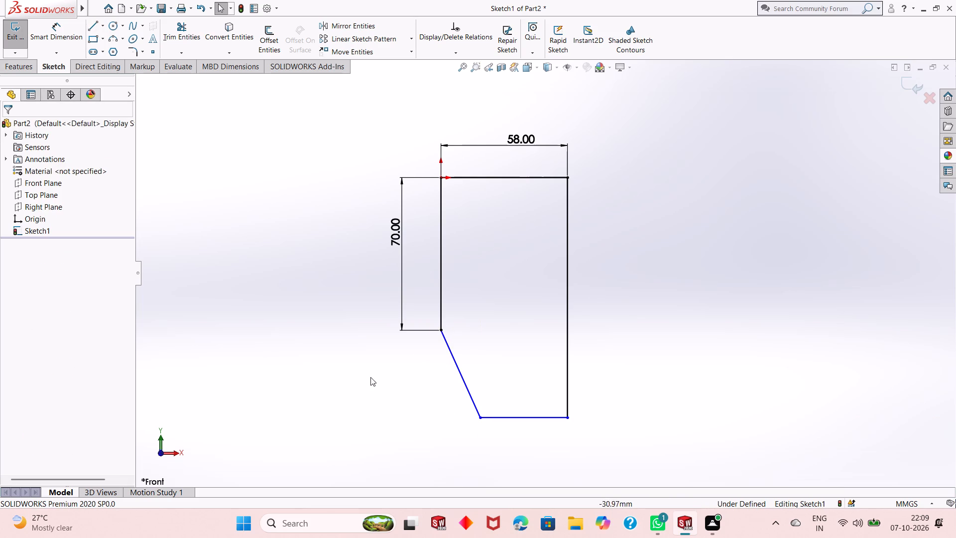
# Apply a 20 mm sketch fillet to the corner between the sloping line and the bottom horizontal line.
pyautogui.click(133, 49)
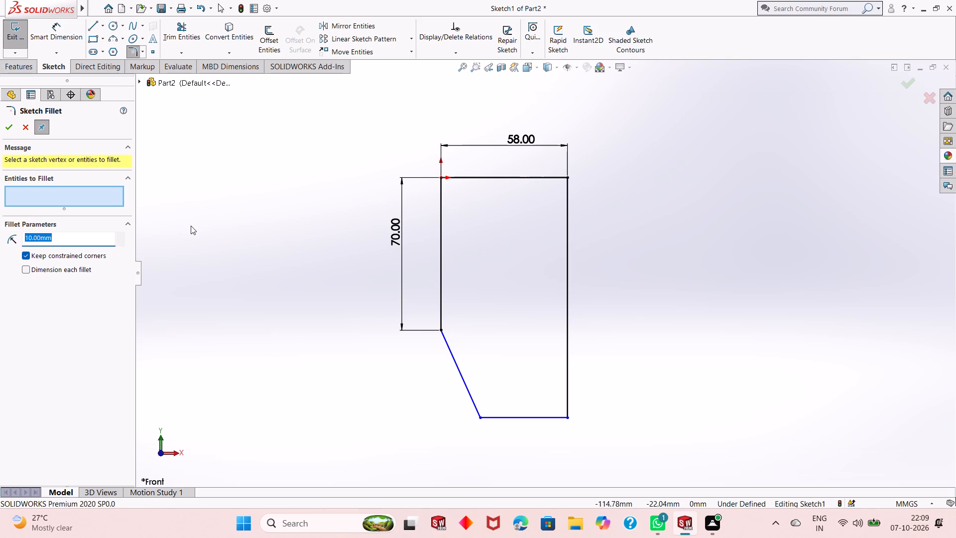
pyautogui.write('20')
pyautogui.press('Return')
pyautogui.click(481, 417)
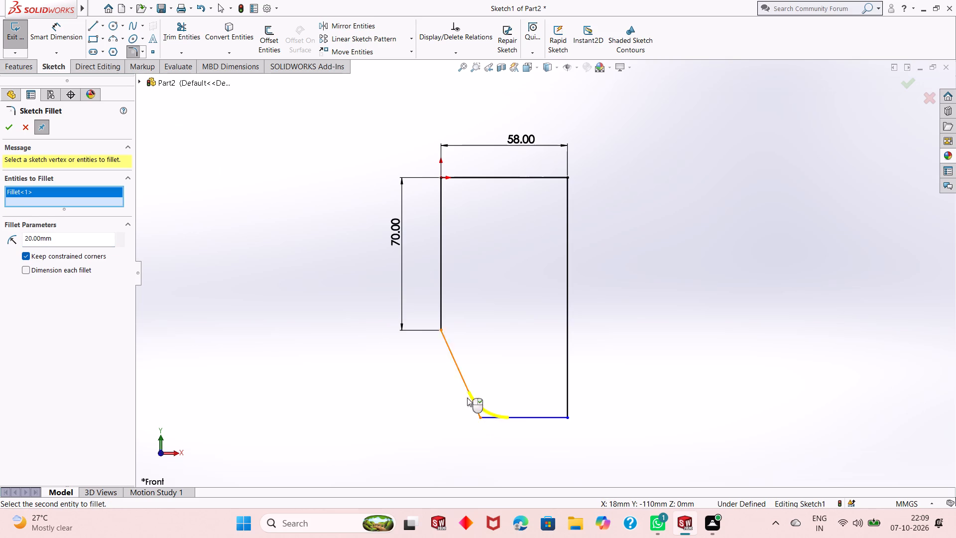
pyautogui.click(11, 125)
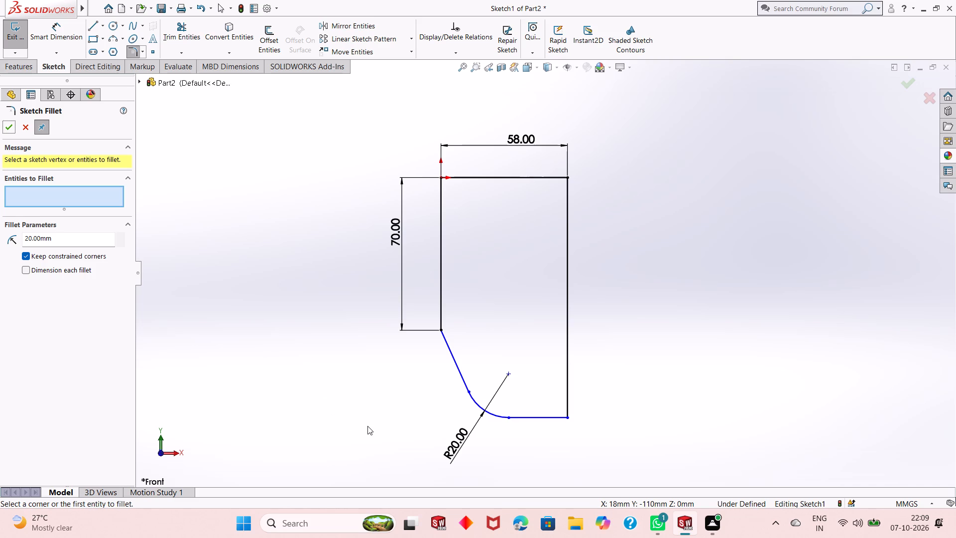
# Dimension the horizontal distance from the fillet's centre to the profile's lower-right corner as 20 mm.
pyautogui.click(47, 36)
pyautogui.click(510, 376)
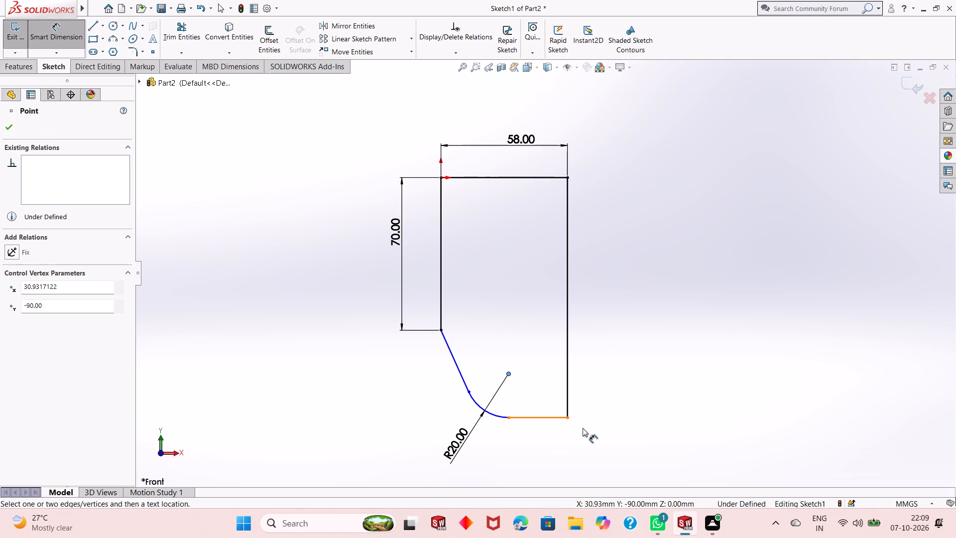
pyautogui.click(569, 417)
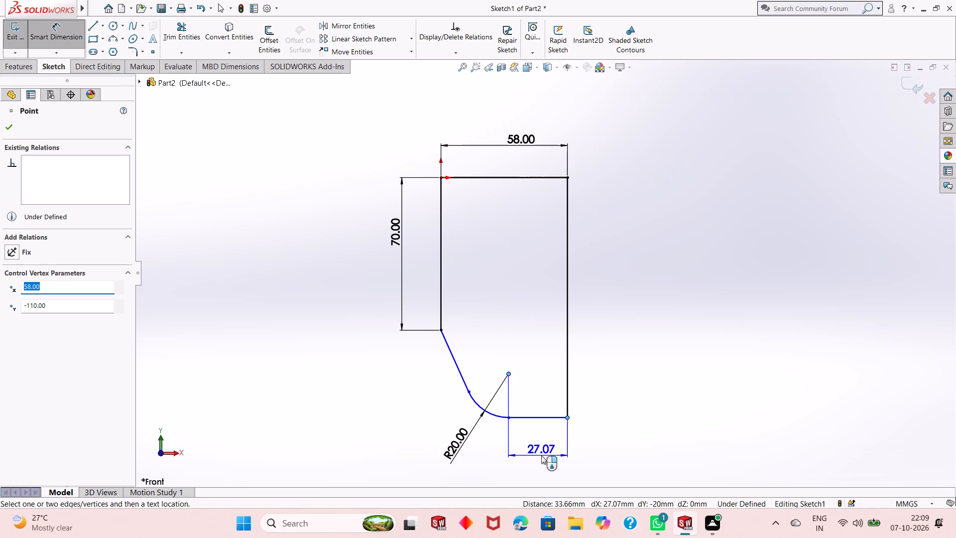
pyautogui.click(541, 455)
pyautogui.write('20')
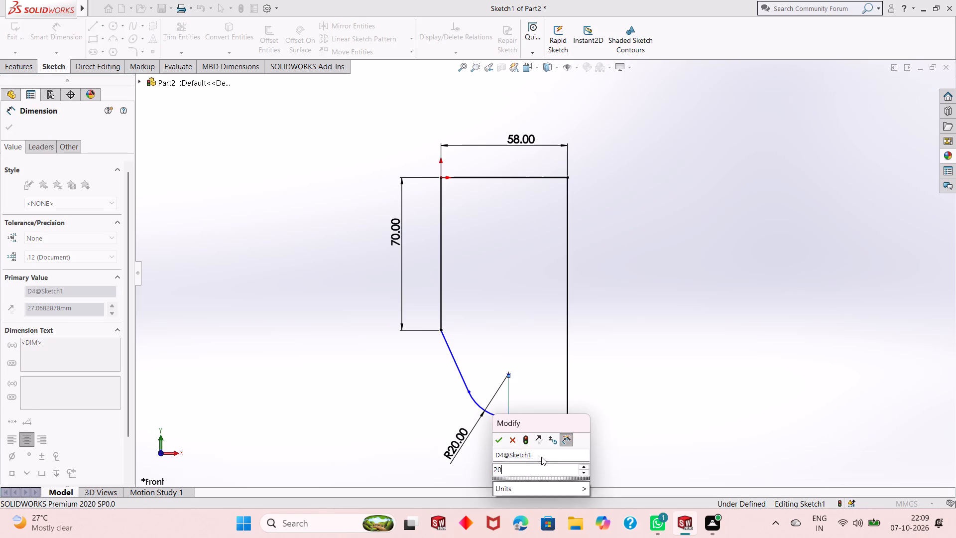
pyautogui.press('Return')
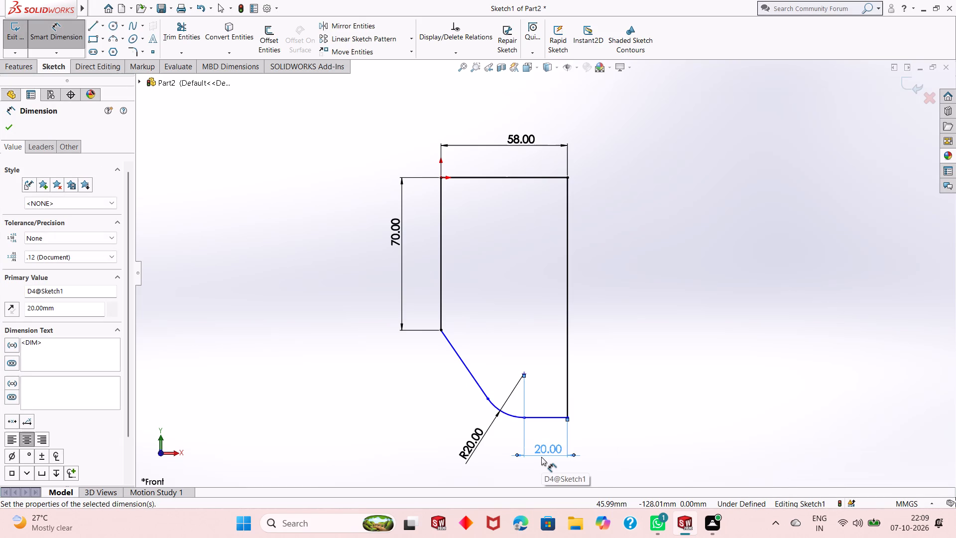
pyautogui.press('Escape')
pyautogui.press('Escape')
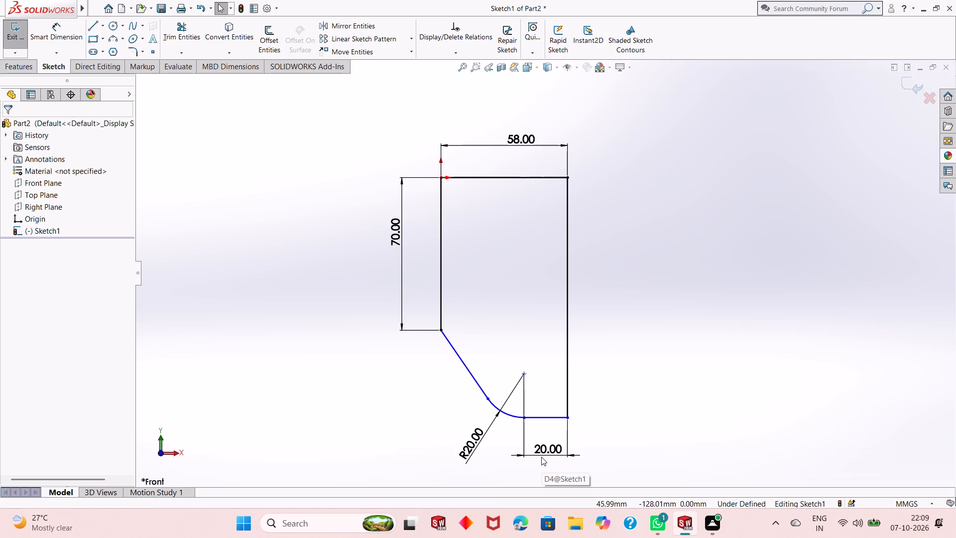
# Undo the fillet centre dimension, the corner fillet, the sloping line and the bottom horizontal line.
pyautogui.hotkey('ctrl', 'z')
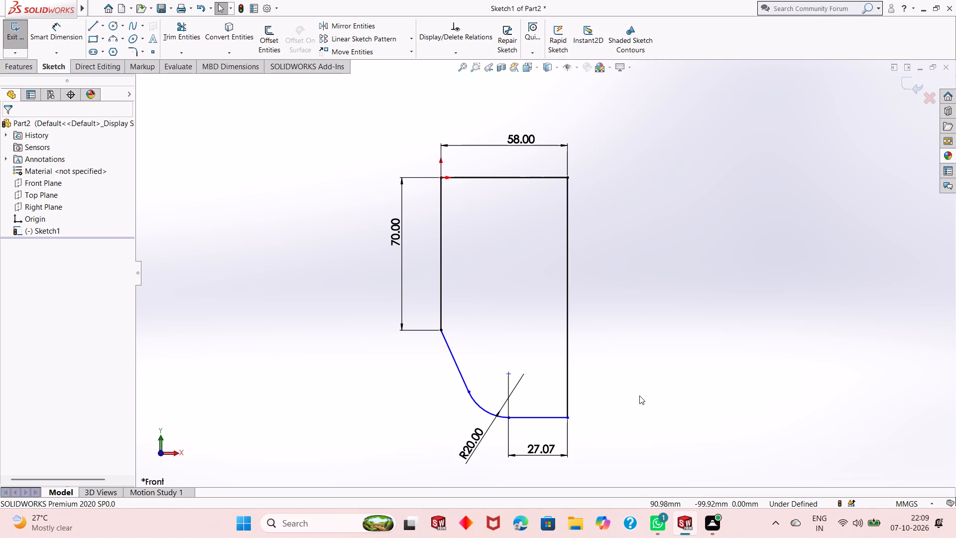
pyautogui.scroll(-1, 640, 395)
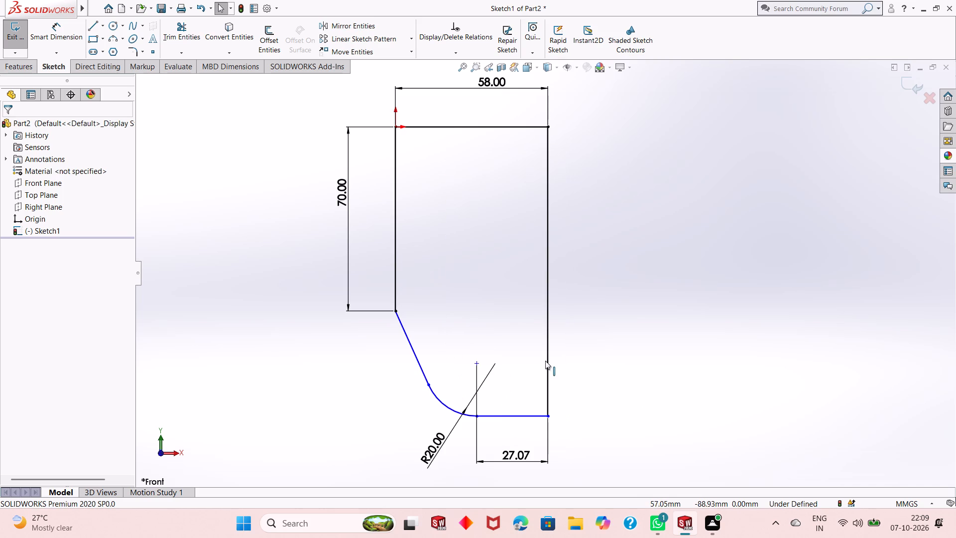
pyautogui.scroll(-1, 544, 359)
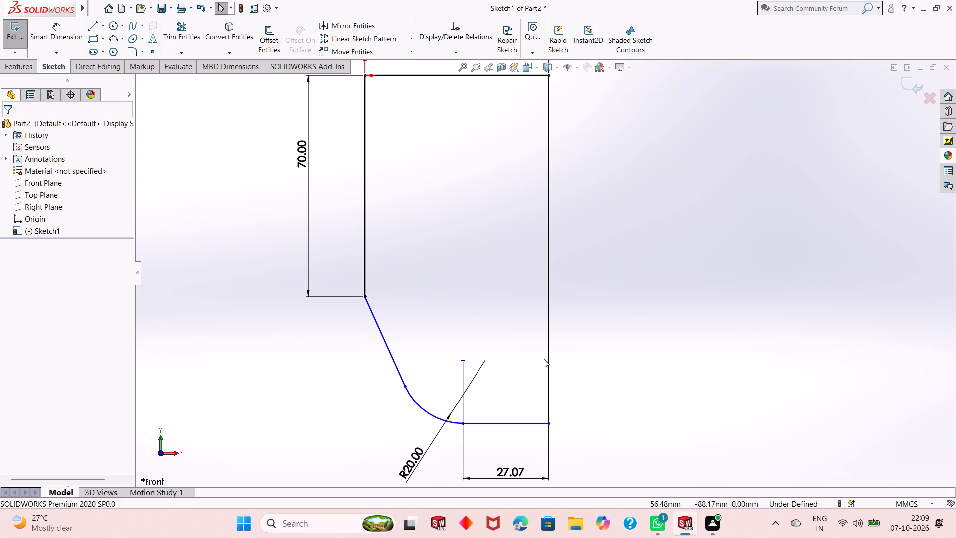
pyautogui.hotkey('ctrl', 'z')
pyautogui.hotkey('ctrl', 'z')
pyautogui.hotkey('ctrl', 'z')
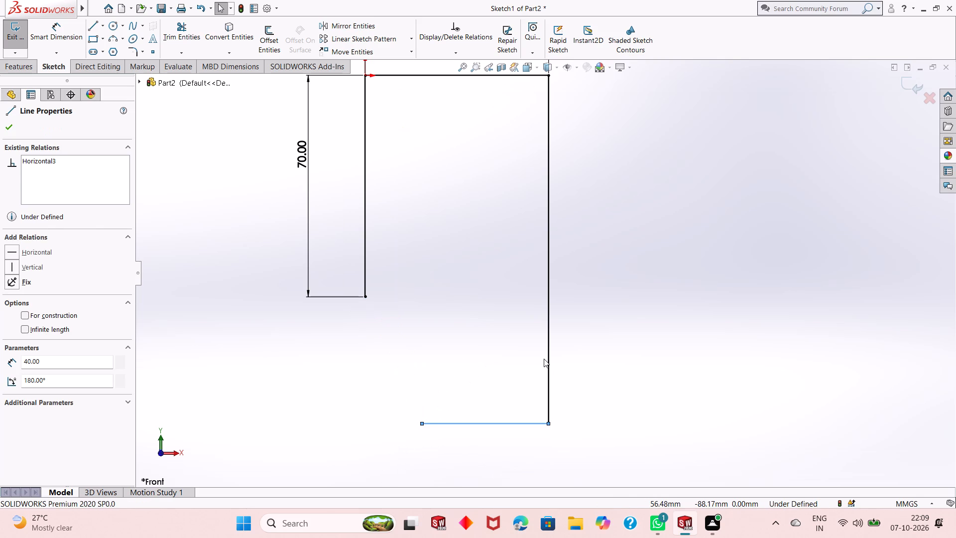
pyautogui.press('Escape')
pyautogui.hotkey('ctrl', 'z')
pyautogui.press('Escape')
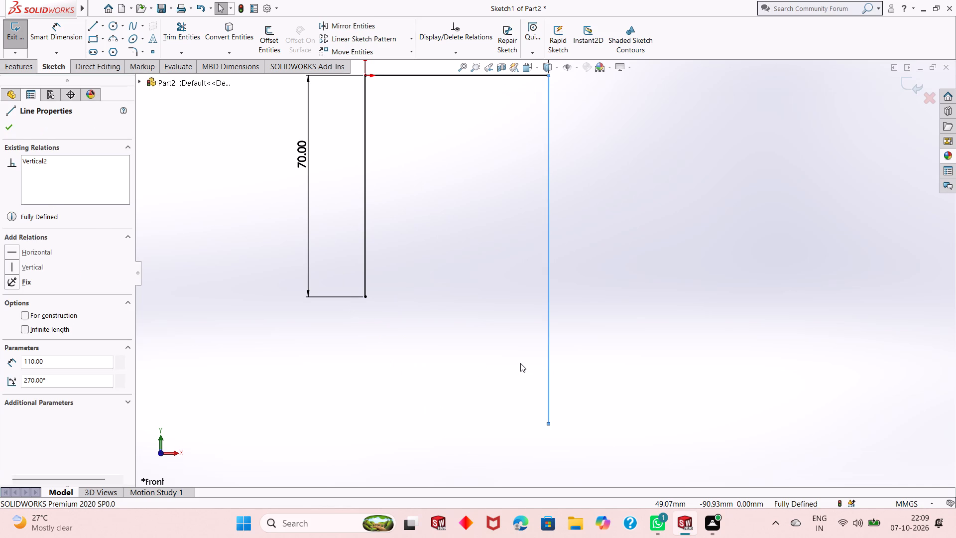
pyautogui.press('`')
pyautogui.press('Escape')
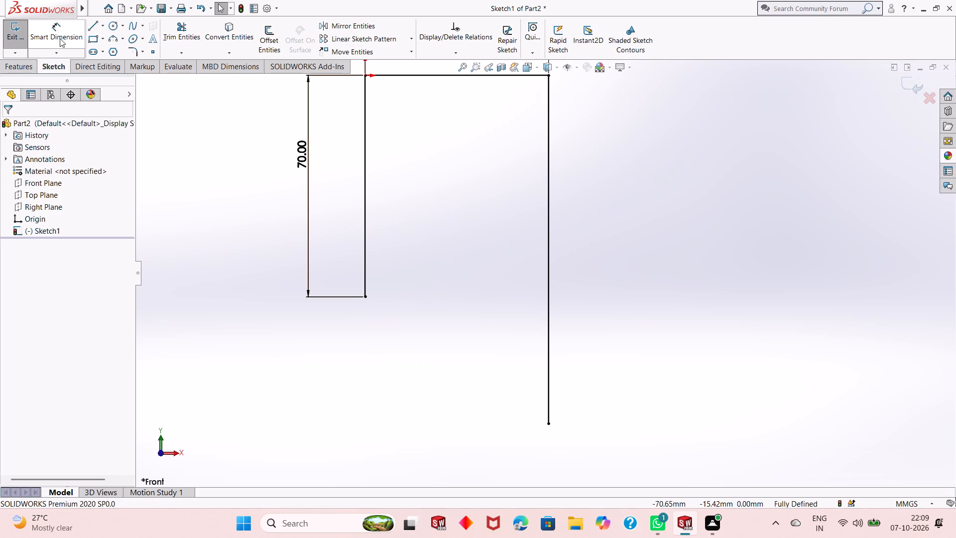
# Dimension the long vertical line's length as 110 mm, placing the dimension outside the 70 mm one.
pyautogui.click(60, 38)
pyautogui.click(549, 322)
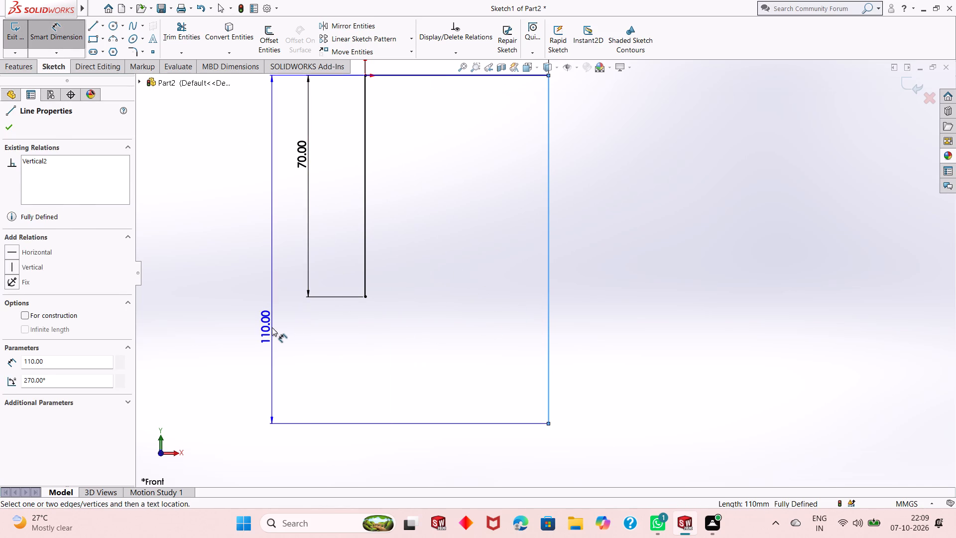
pyautogui.click(272, 327)
pyautogui.press('Return')
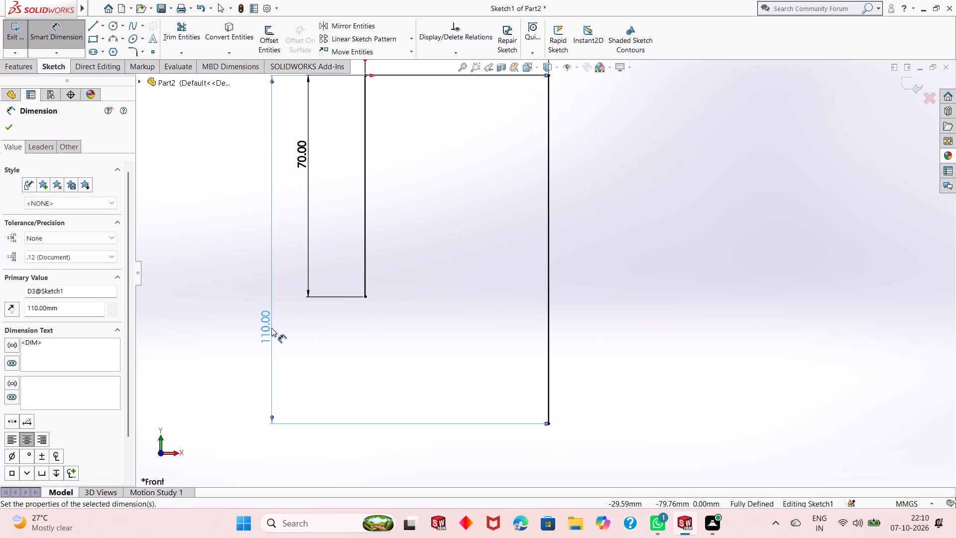
pyautogui.press('Escape')
pyautogui.press('Escape')
# Start a centre-point circle in the profile sketch.
pyautogui.click(114, 28)
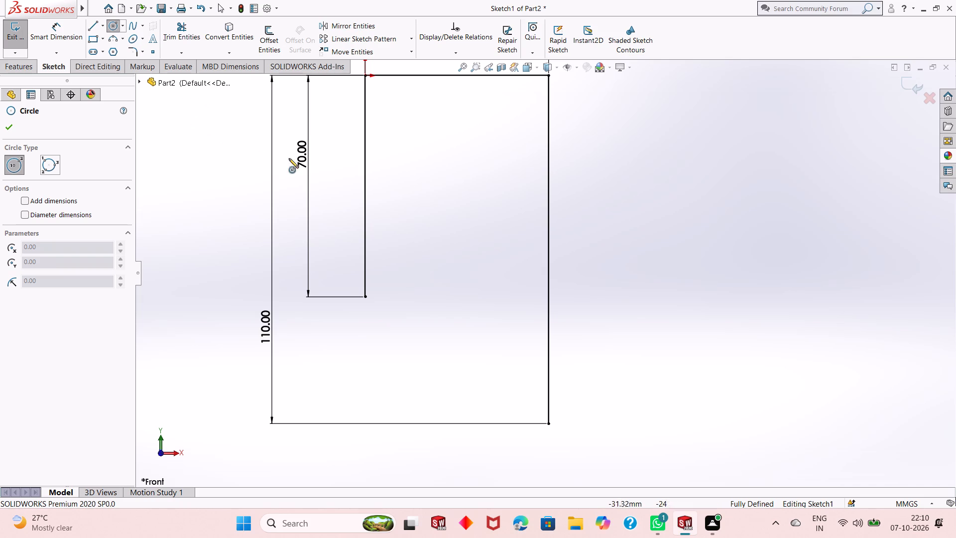
pyautogui.scroll(2, 347, 203)
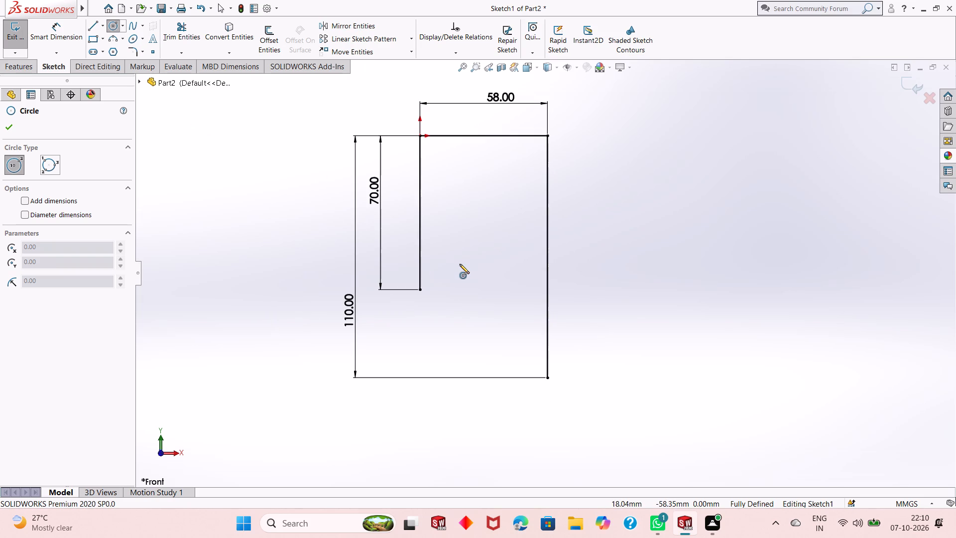
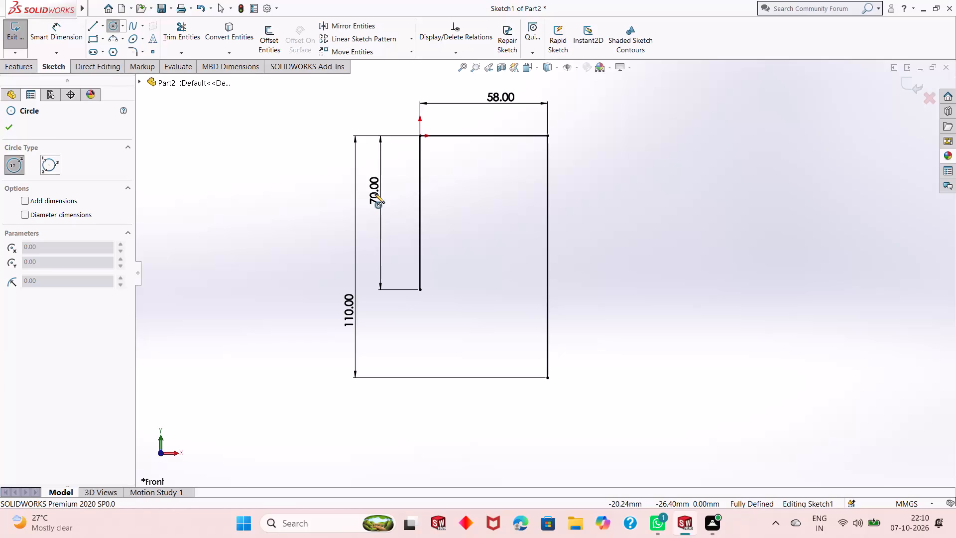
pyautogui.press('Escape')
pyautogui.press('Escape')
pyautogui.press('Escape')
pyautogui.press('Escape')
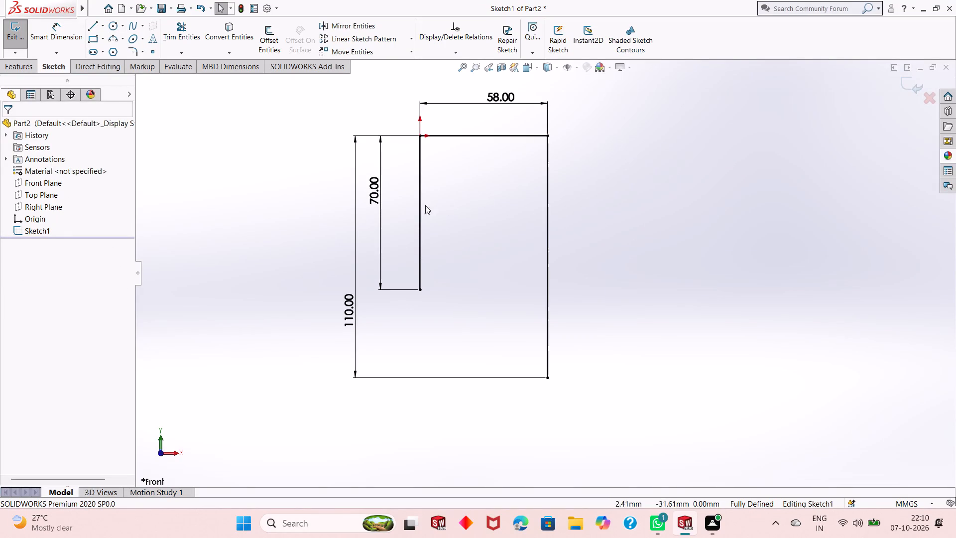
# Set the length dimension of the profile's short vertical line to 60 mm.
pyautogui.doubleClick(369, 192)
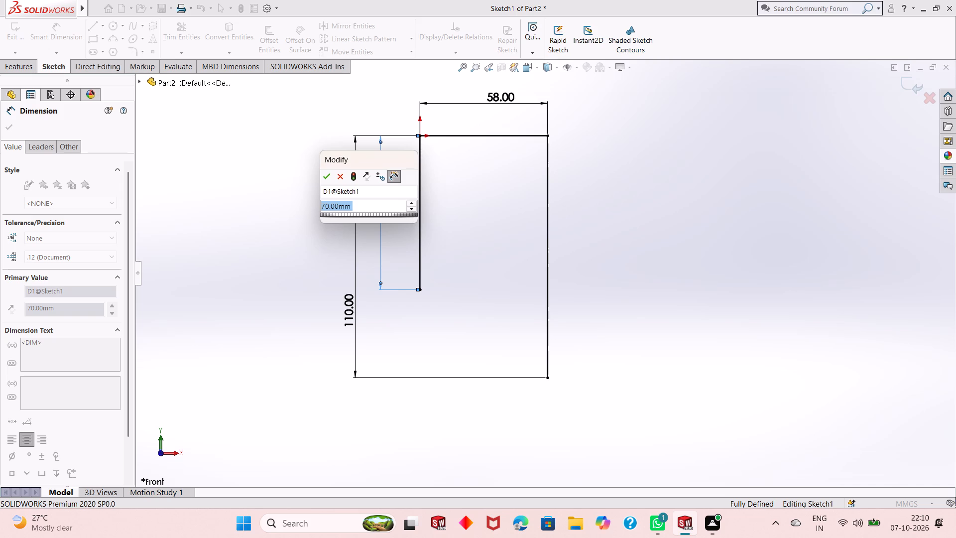
pyautogui.write('60')
pyautogui.press('Return')
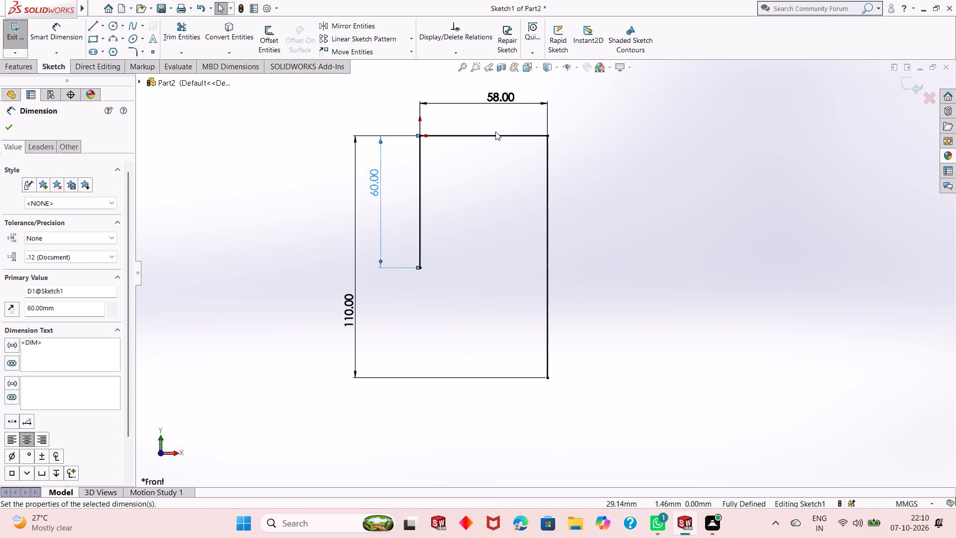
pyautogui.scroll(-1, 487, 248)
pyautogui.scroll(1, 487, 248)
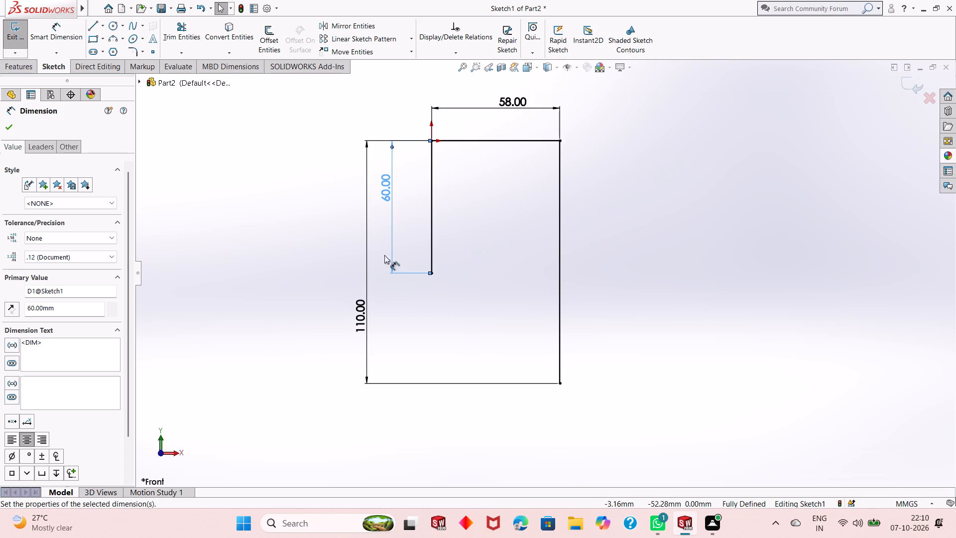
pyautogui.rightClick(225, 217)
pyautogui.click(204, 238)
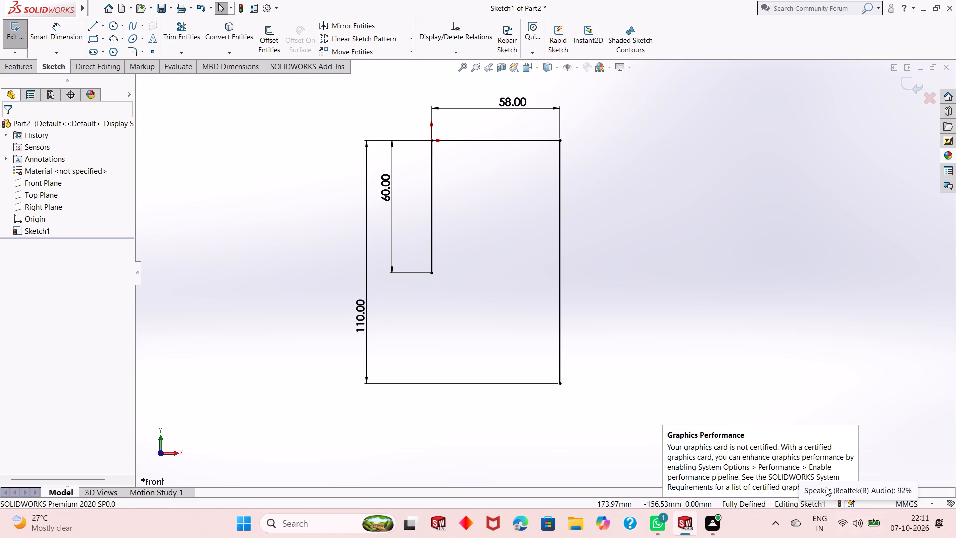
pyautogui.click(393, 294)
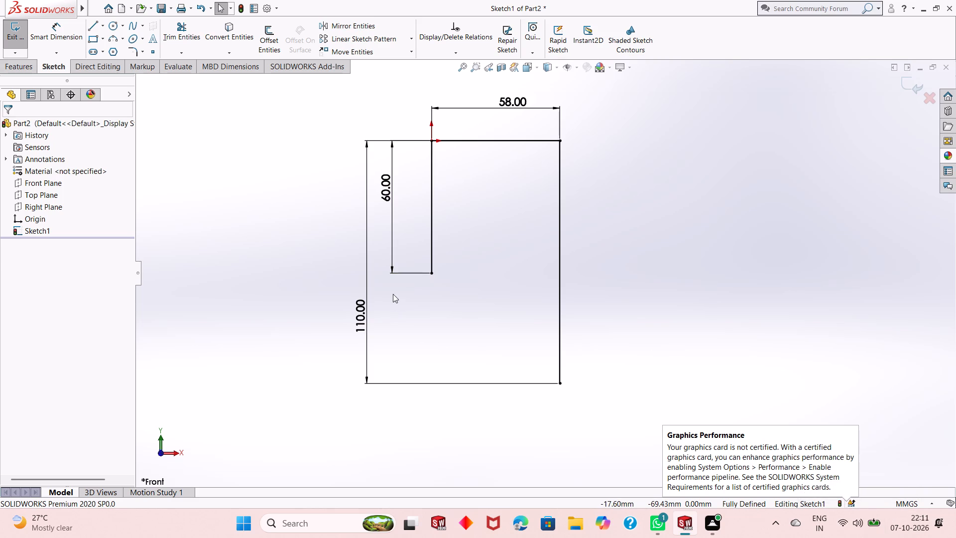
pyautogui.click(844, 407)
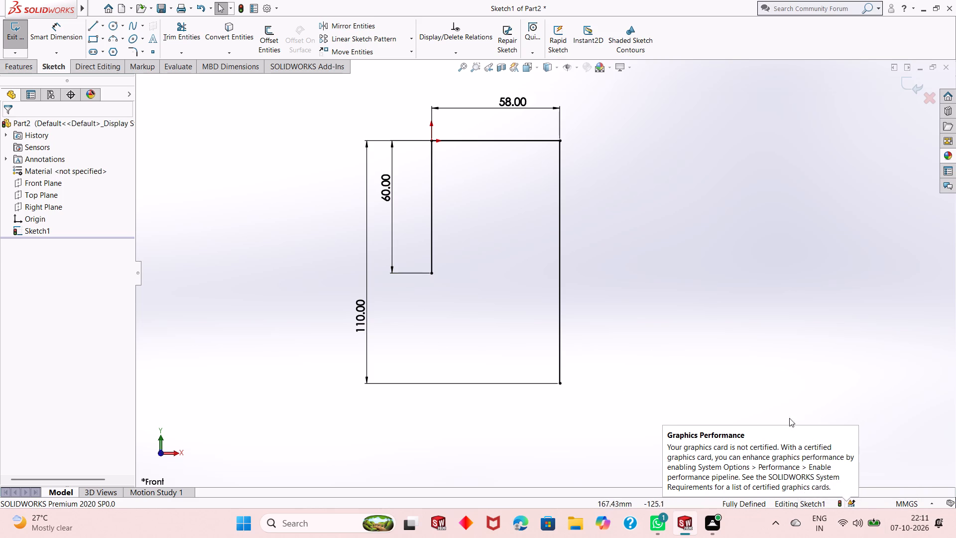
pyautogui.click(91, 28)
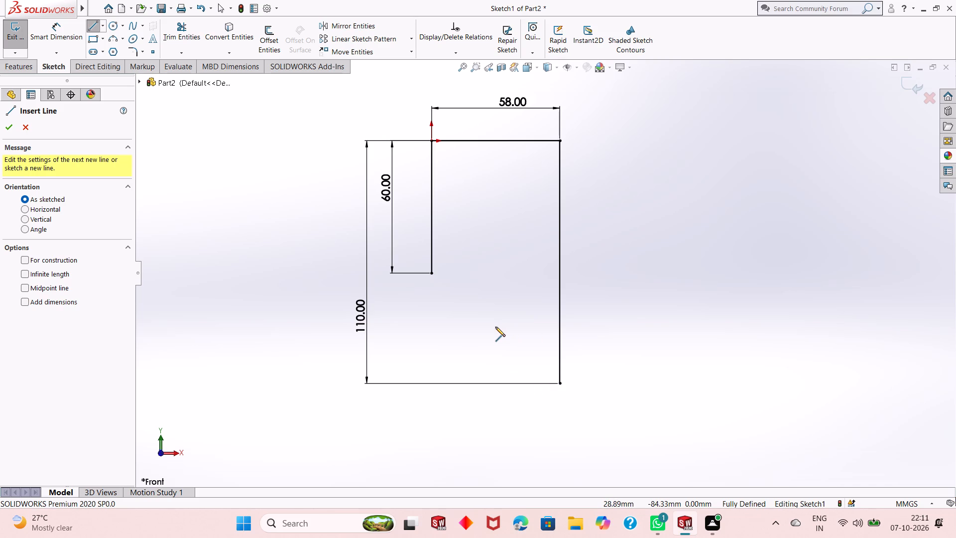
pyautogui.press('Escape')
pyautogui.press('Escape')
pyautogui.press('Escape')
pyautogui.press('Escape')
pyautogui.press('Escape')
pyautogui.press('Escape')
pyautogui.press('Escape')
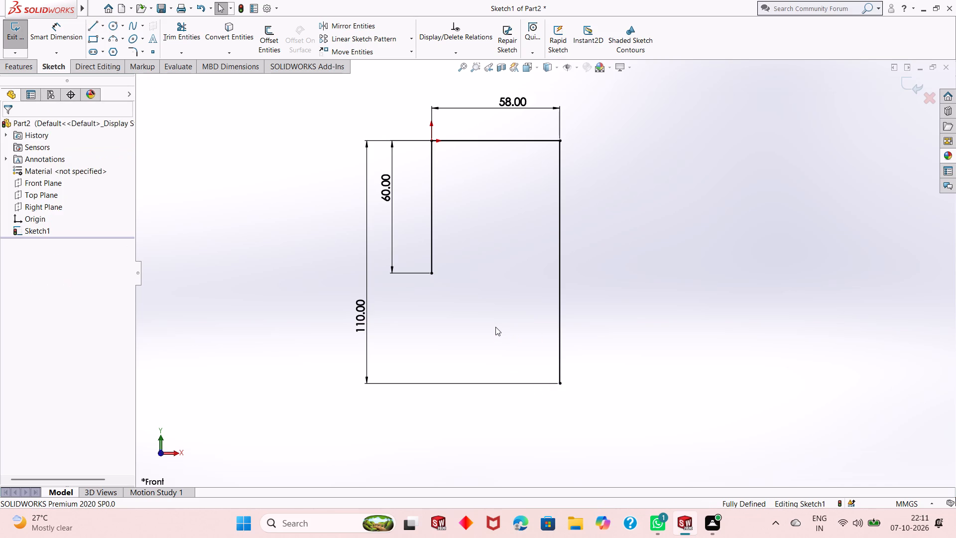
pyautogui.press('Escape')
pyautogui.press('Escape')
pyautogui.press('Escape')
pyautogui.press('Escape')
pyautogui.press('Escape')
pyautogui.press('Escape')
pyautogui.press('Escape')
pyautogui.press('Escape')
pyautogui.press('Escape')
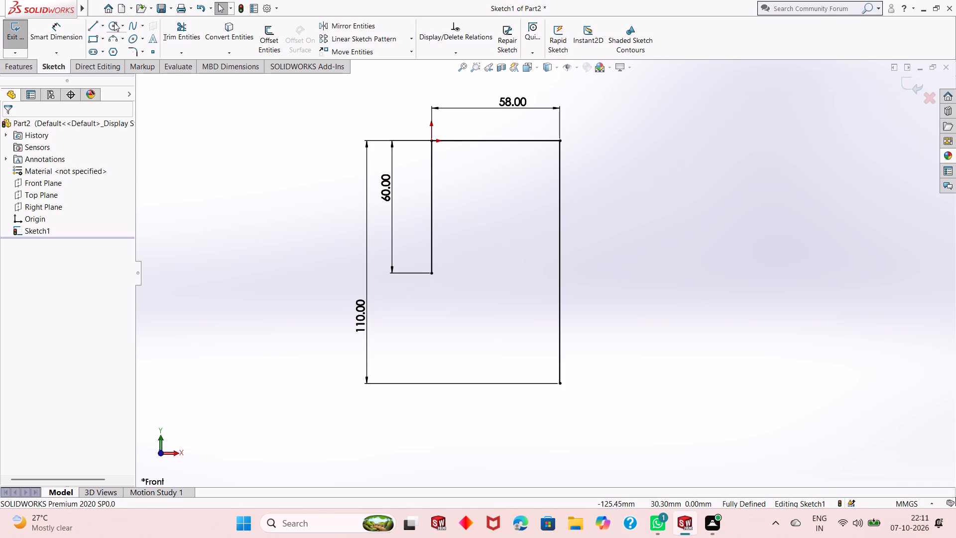
# Draw a 20 mm horizontal line inward from the lower end of the 110 mm vertical line.
pyautogui.click(94, 27)
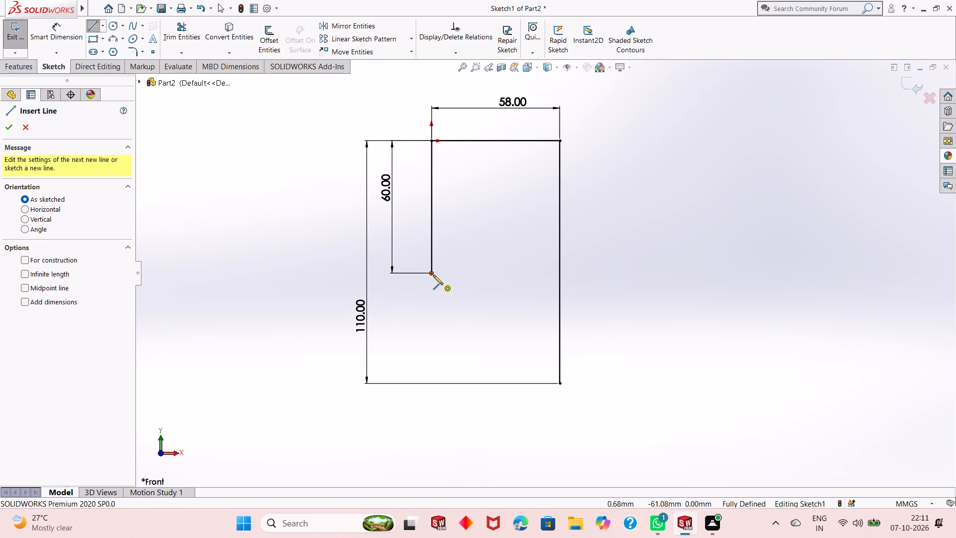
pyautogui.click(559, 384)
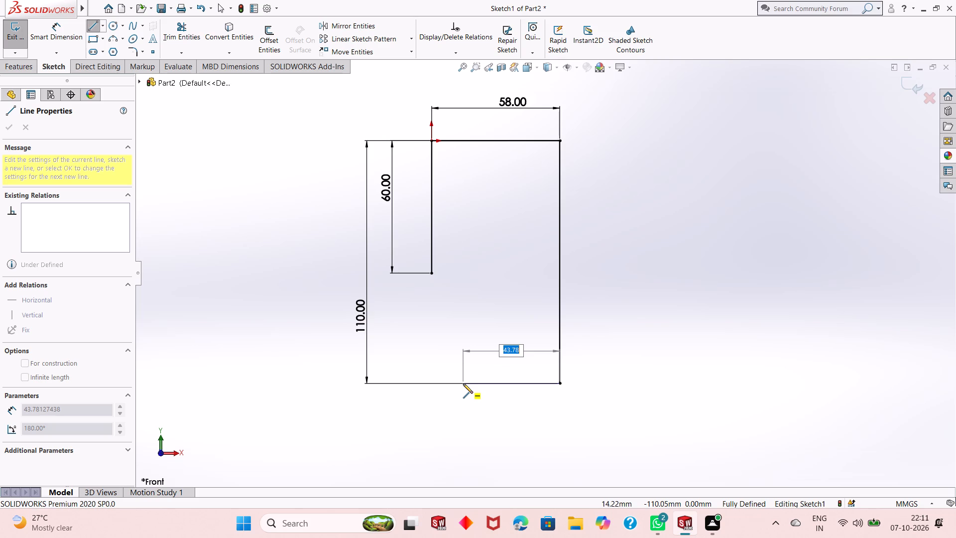
pyautogui.write('20')
pyautogui.press('Return')
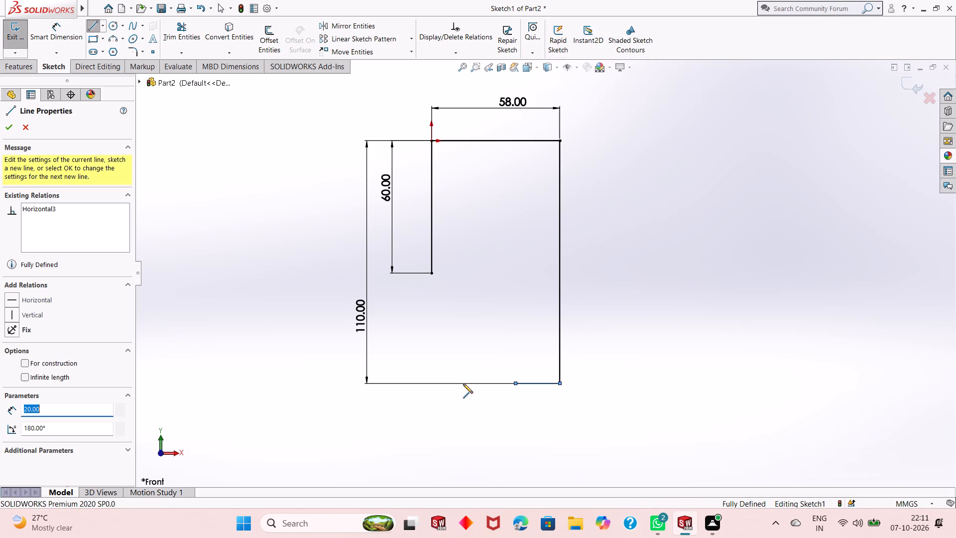
pyautogui.press('Escape')
pyautogui.press('Escape')
pyautogui.press('Escape')
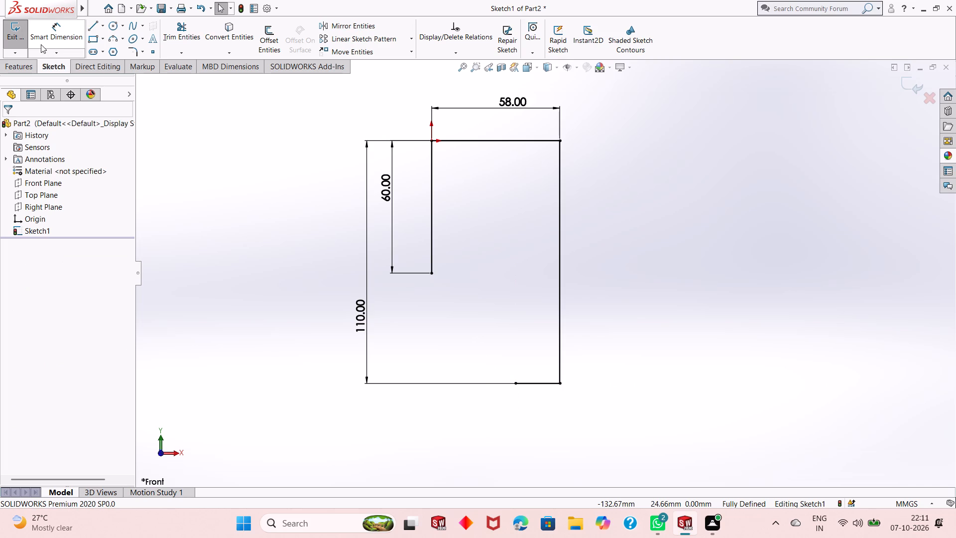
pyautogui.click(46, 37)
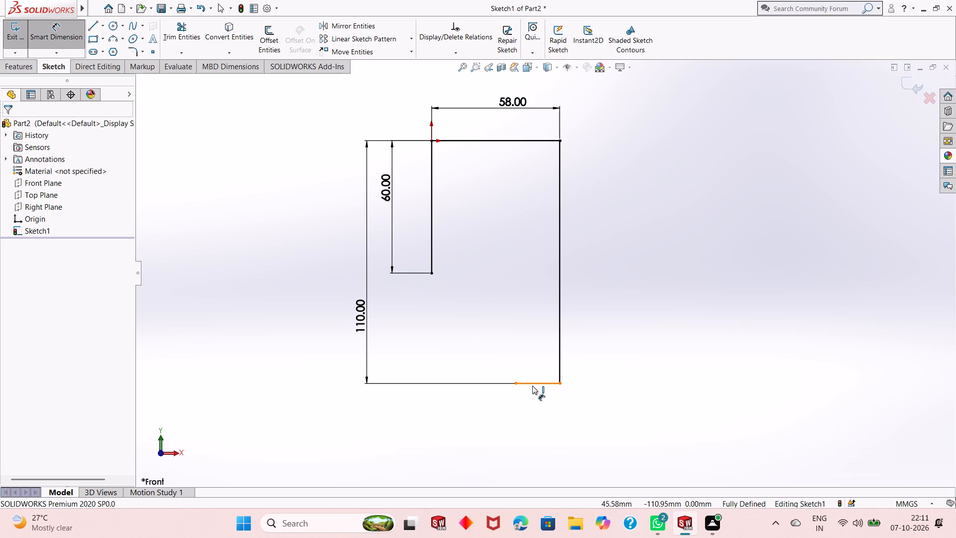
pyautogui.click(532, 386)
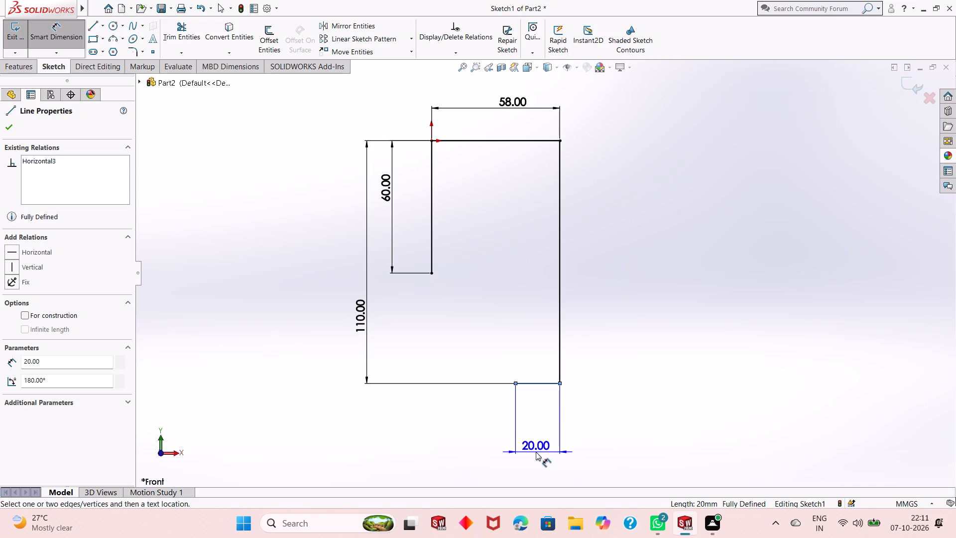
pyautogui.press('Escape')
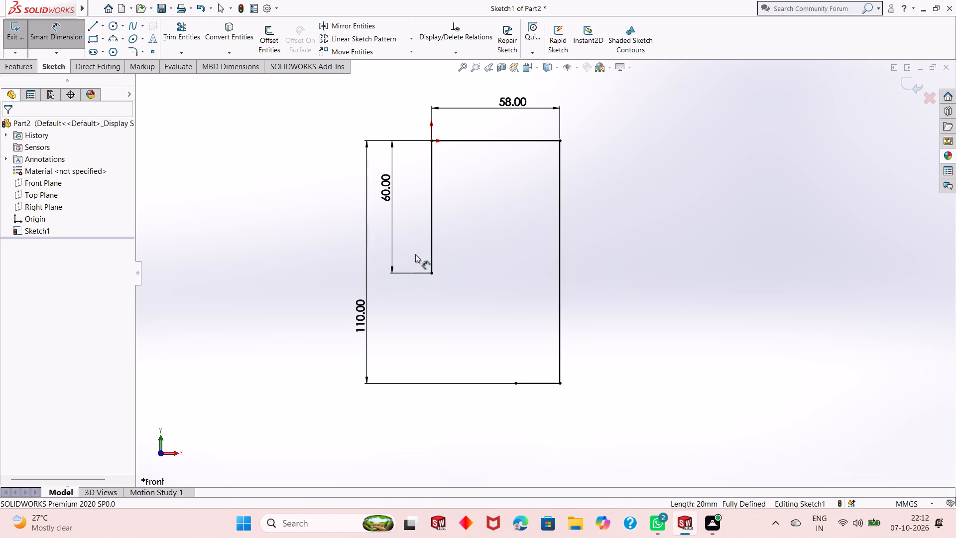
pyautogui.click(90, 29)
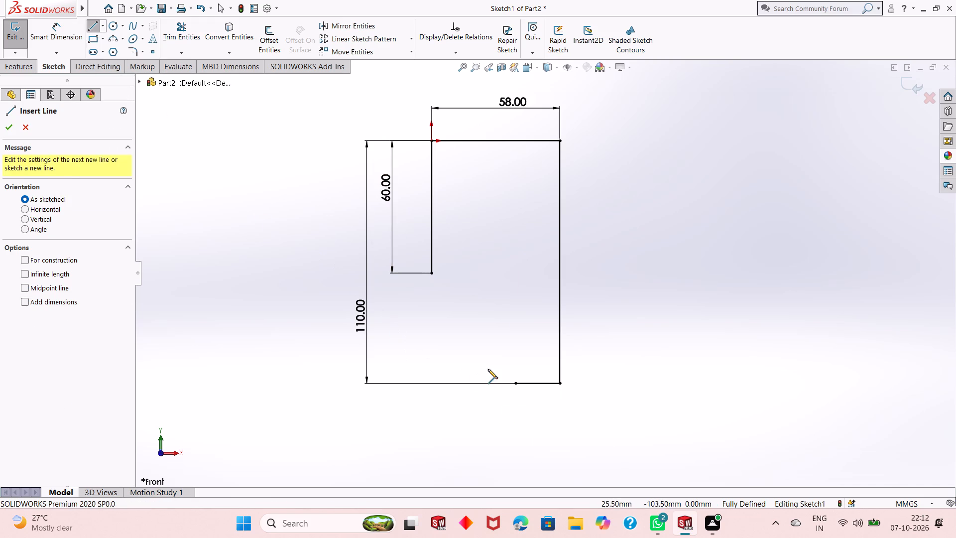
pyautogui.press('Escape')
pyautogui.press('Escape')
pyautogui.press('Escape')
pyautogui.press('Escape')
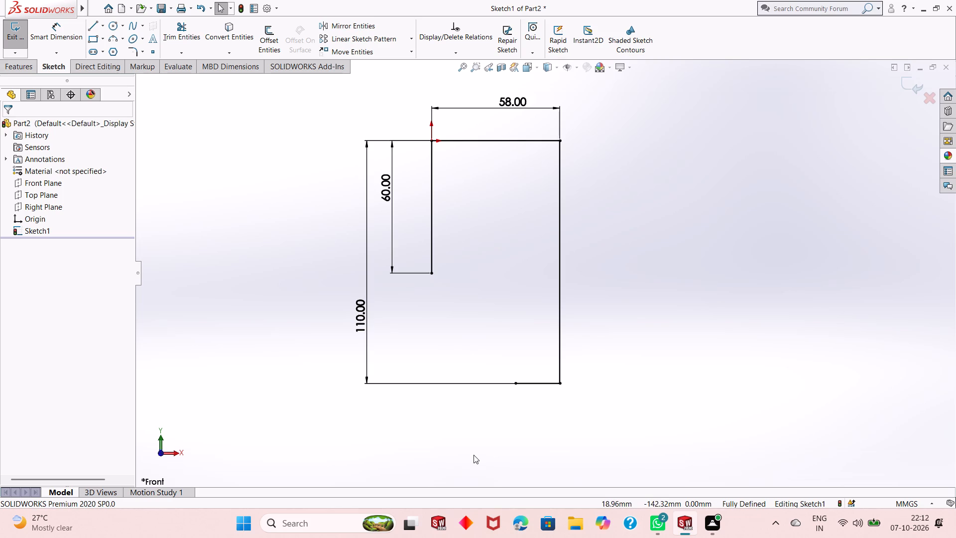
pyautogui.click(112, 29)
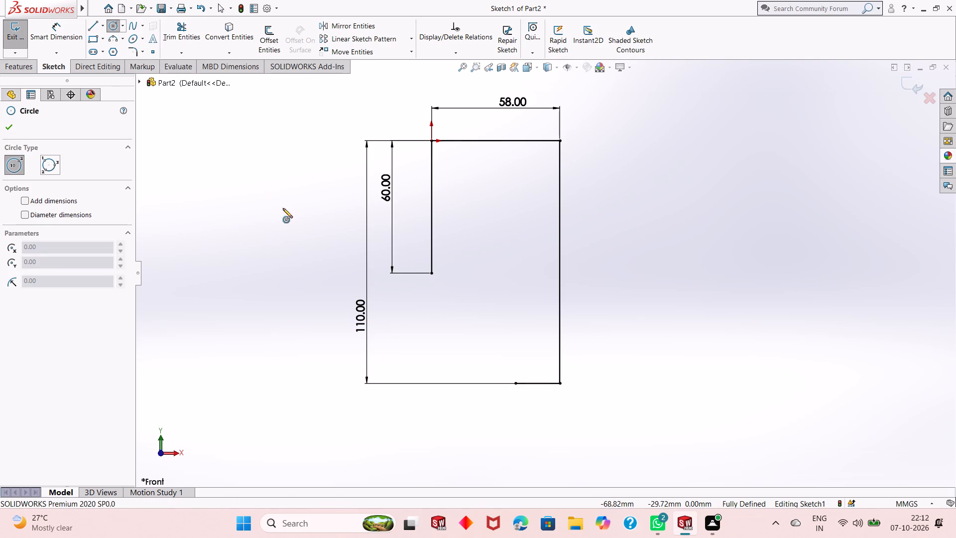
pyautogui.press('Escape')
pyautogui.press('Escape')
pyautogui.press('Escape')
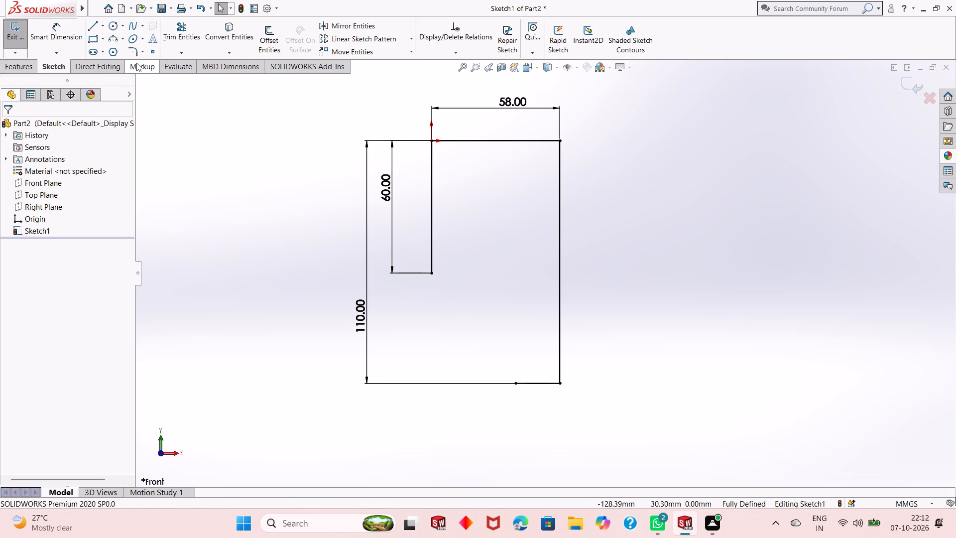
# Extend the bottom edge with another 20 mm horizontal line and close the profile with a sloping line to the 60 mm line's lower end.
pyautogui.click(98, 29)
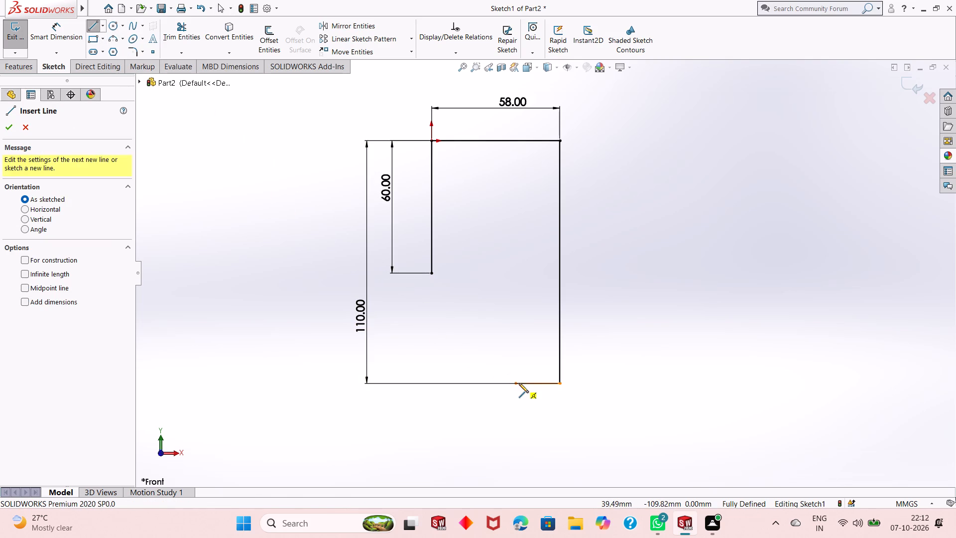
pyautogui.click(515, 384)
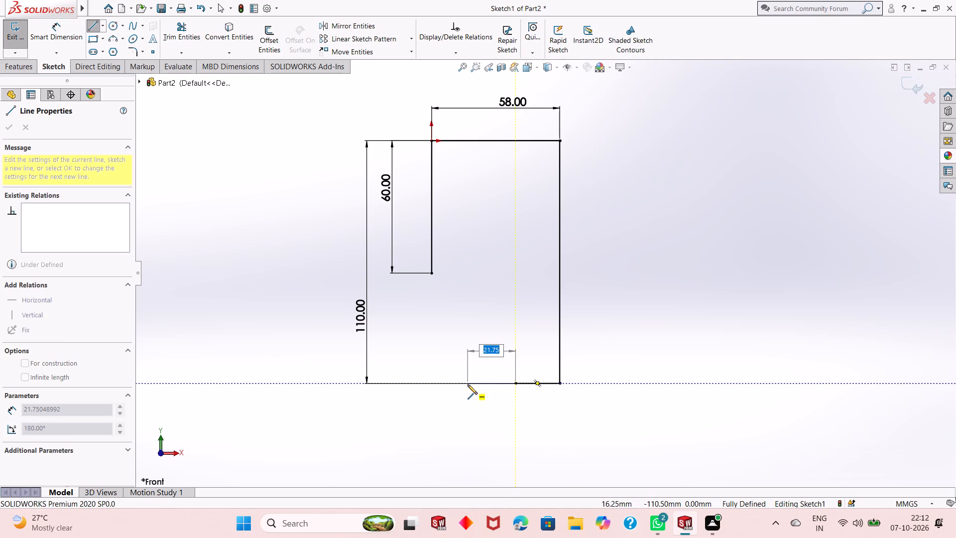
pyautogui.write('20')
pyautogui.press('Return')
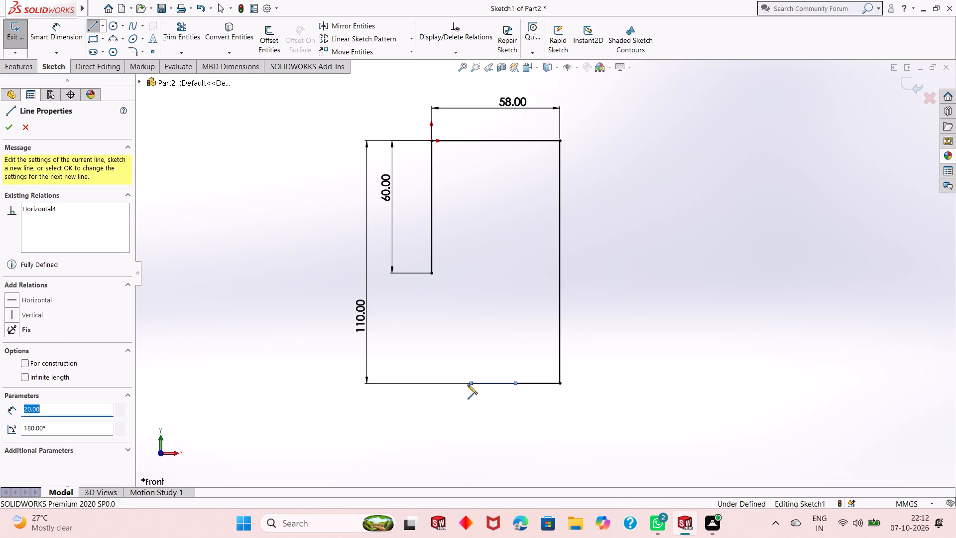
pyautogui.click(430, 273)
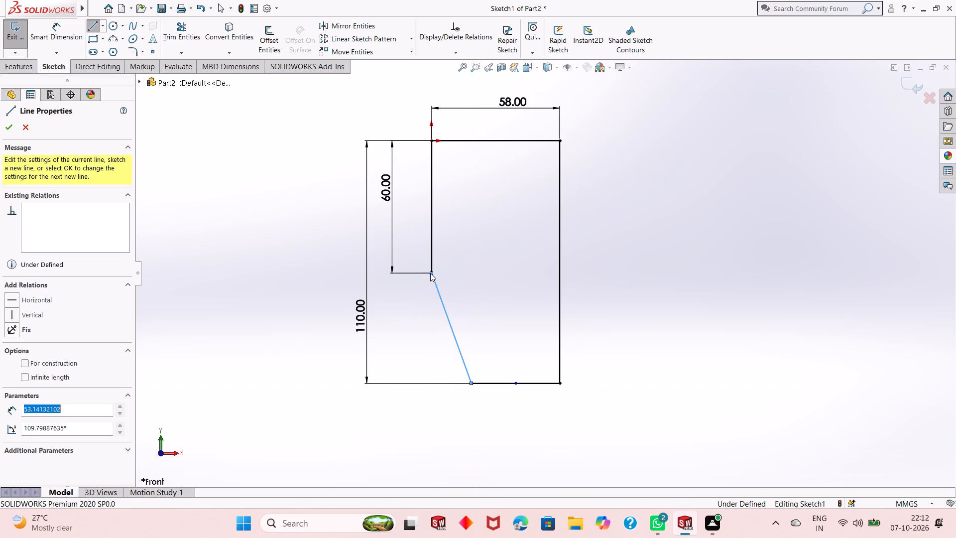
pyautogui.press('Escape')
pyautogui.press('Escape')
pyautogui.press('Escape')
pyautogui.press('Escape')
pyautogui.press('Escape')
pyautogui.press('Escape')
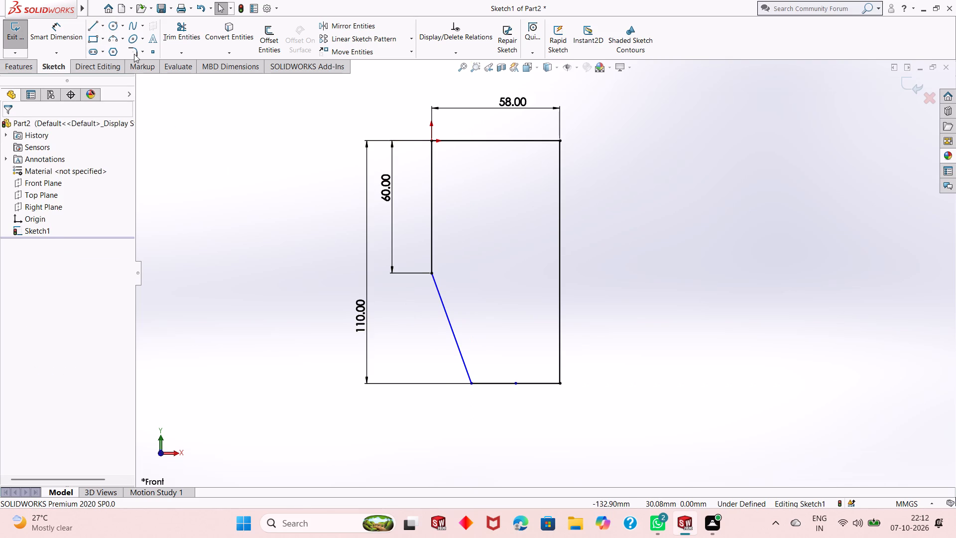
# Add a 20 mm sketch fillet to the corner between the sloping line and the bottom edge.
pyautogui.click(134, 54)
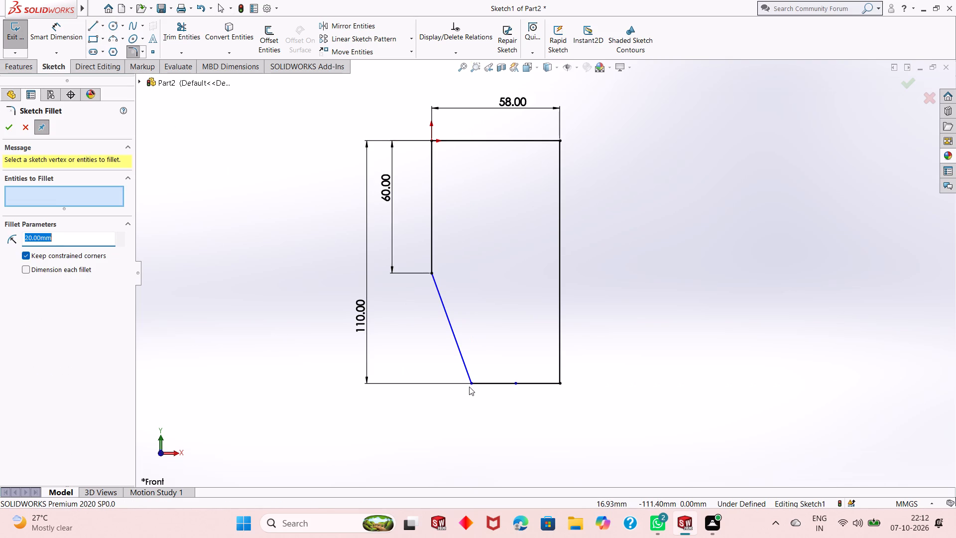
pyautogui.click(468, 384)
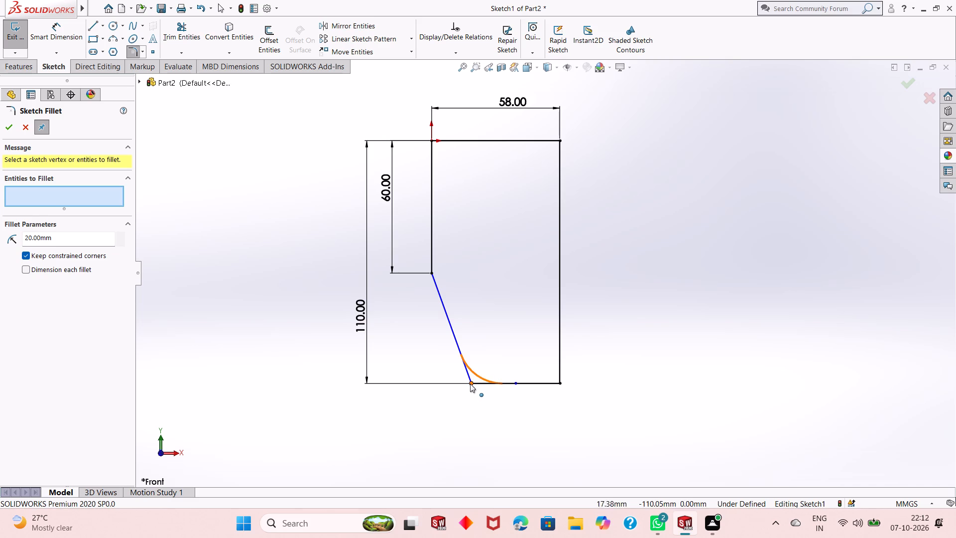
pyautogui.click(470, 384)
pyautogui.click(9, 126)
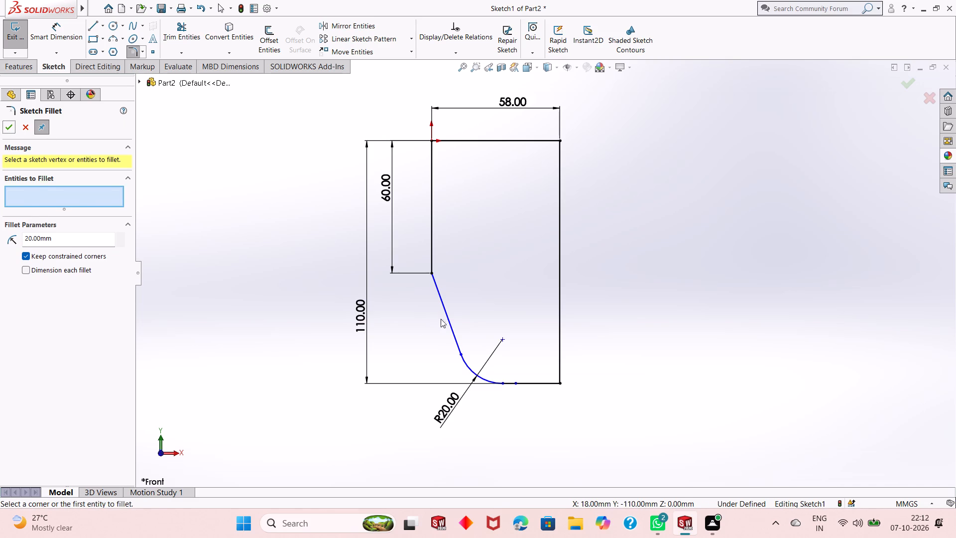
pyautogui.press('Escape')
pyautogui.press('Escape')
# Dimension the horizontal distance from the fillet's lower tangent point to the profile's lower-right corner, placing the dimension below the bottom edge.
pyautogui.scroll(-5, 535, 385)
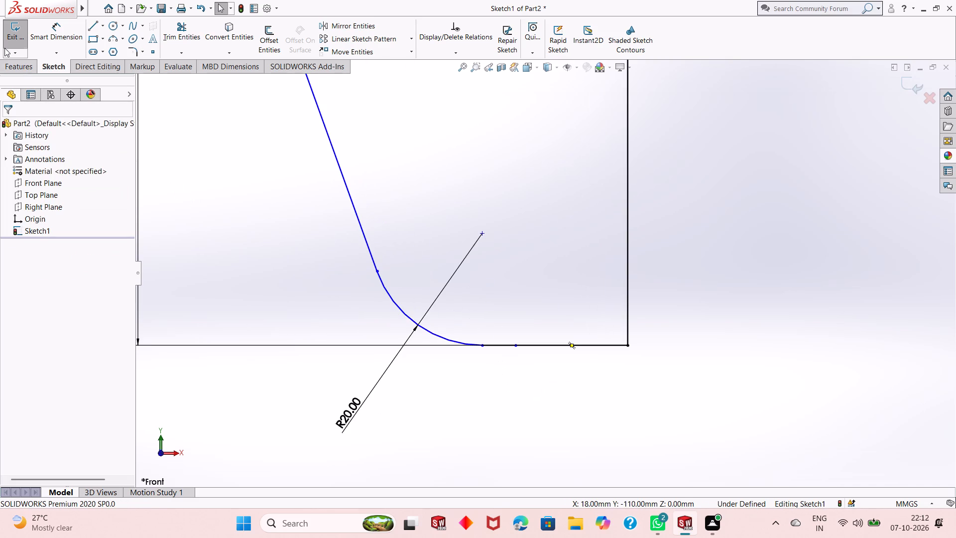
pyautogui.click(52, 38)
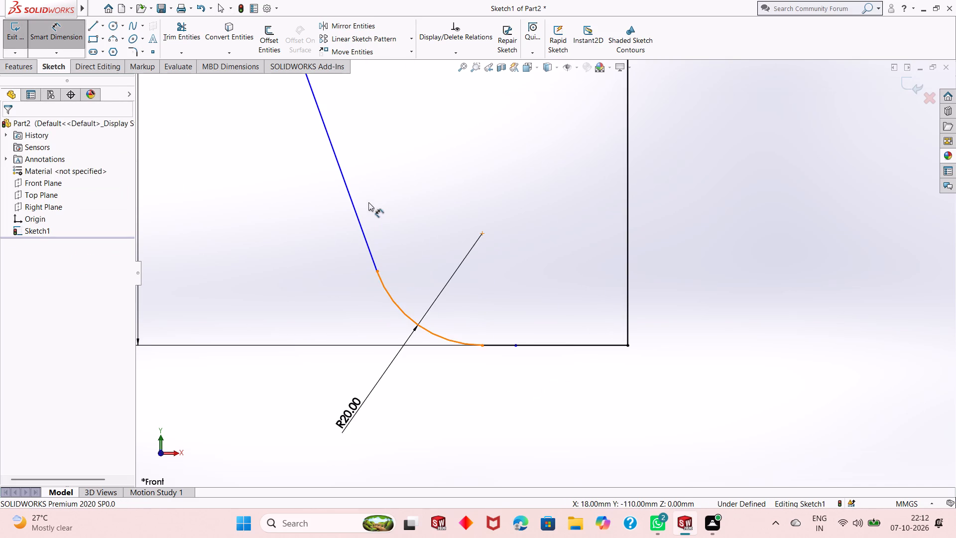
pyautogui.click(482, 347)
pyautogui.click(627, 347)
pyautogui.click(596, 392)
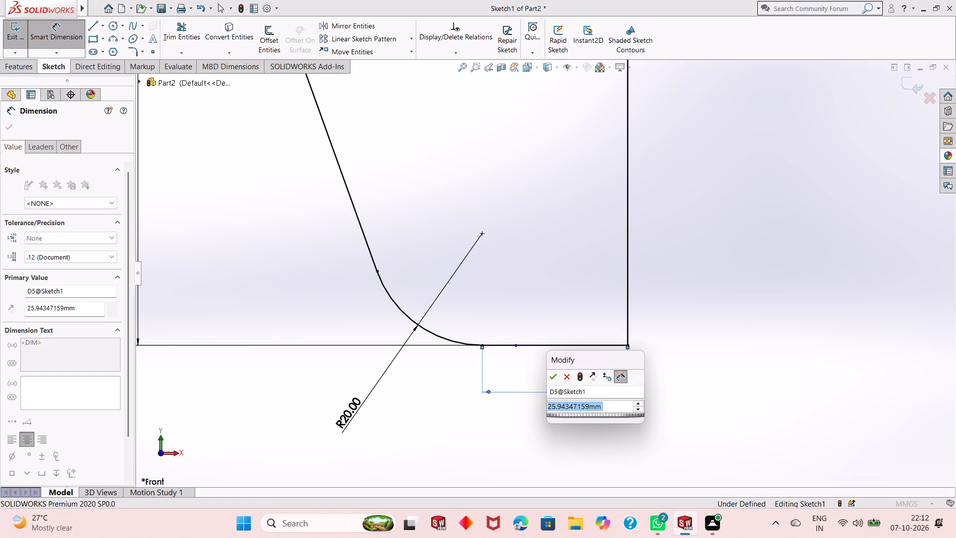
pyautogui.press('Return')
pyautogui.scroll(4, 490, 409)
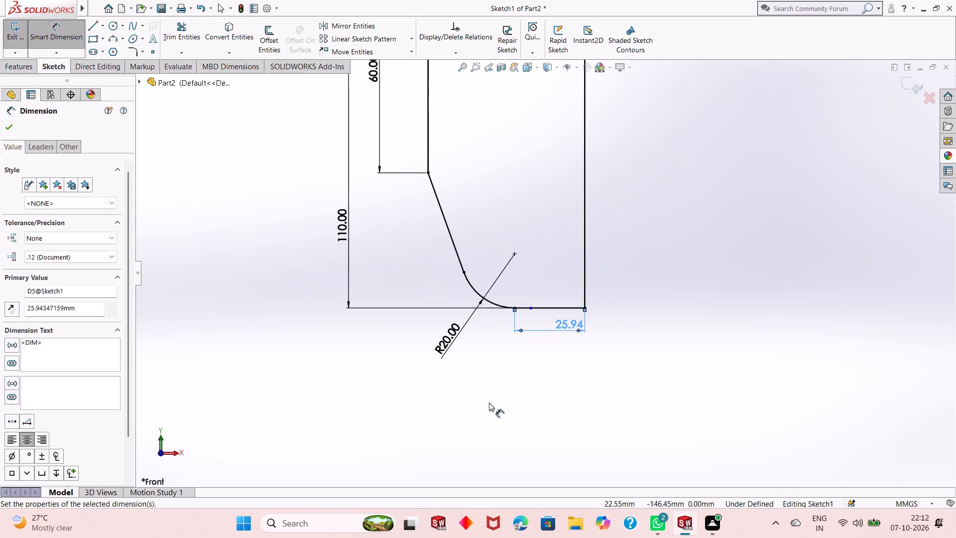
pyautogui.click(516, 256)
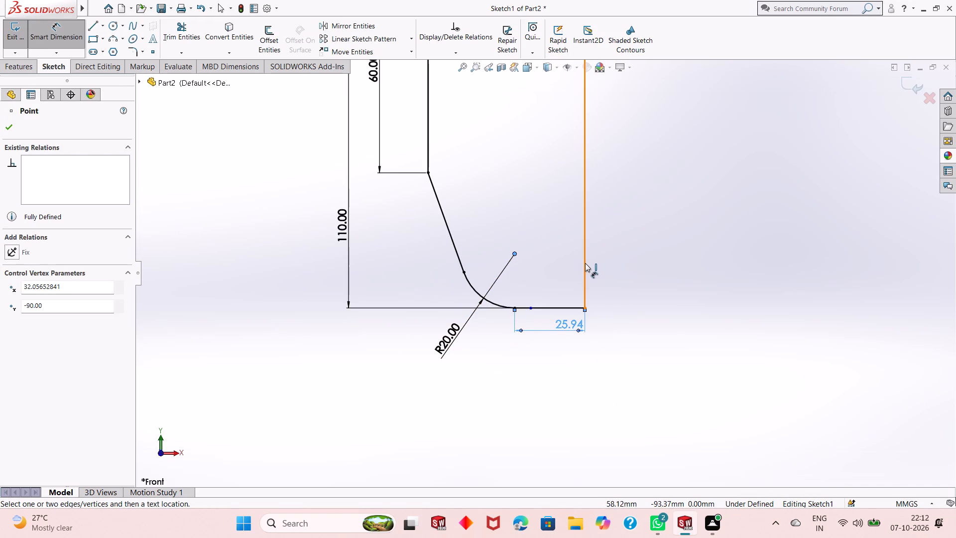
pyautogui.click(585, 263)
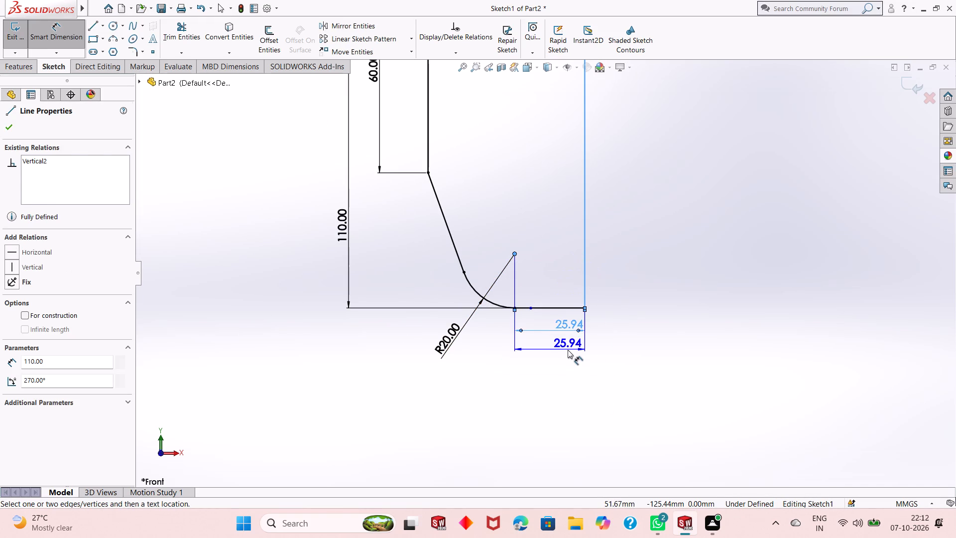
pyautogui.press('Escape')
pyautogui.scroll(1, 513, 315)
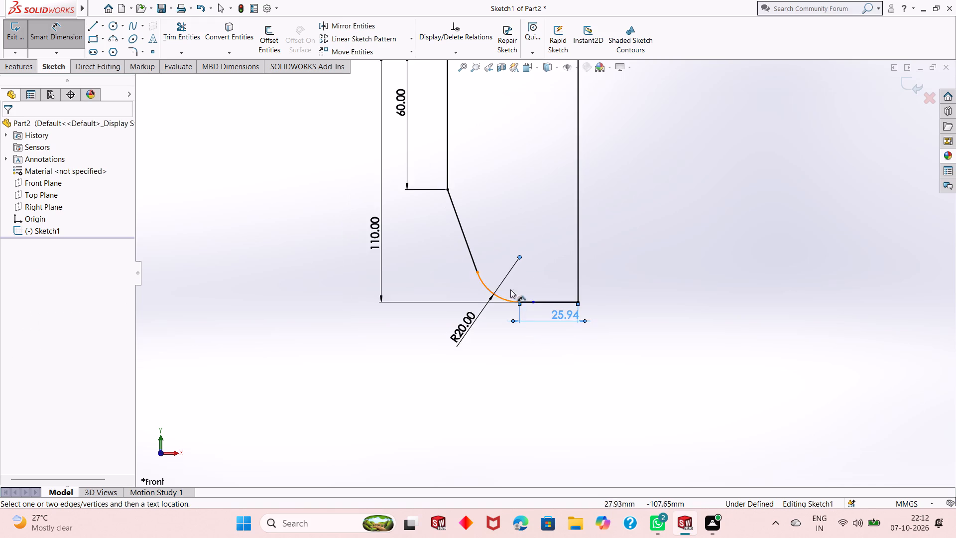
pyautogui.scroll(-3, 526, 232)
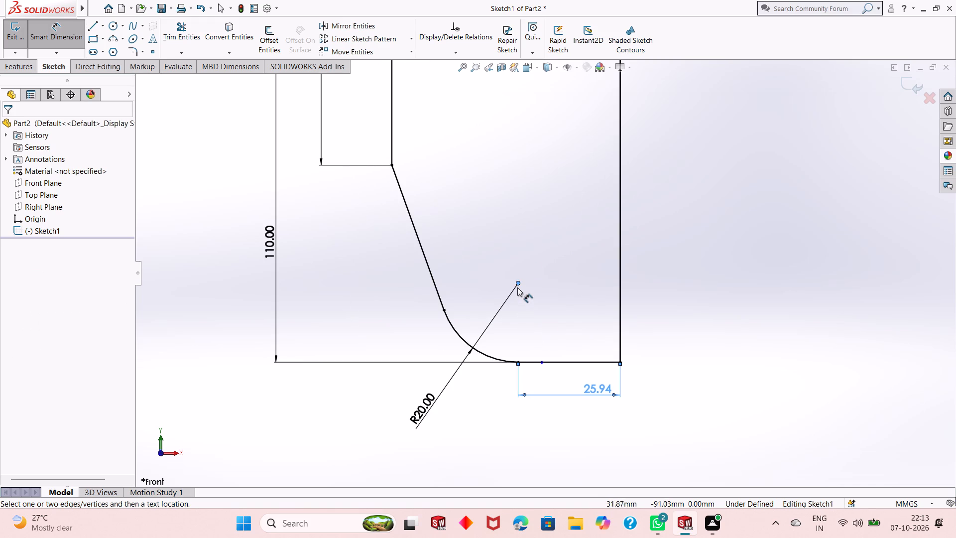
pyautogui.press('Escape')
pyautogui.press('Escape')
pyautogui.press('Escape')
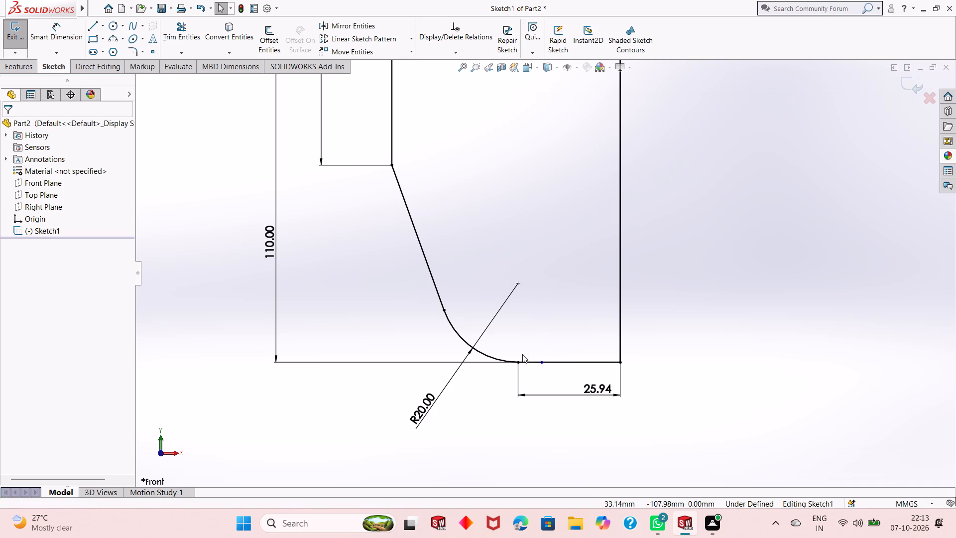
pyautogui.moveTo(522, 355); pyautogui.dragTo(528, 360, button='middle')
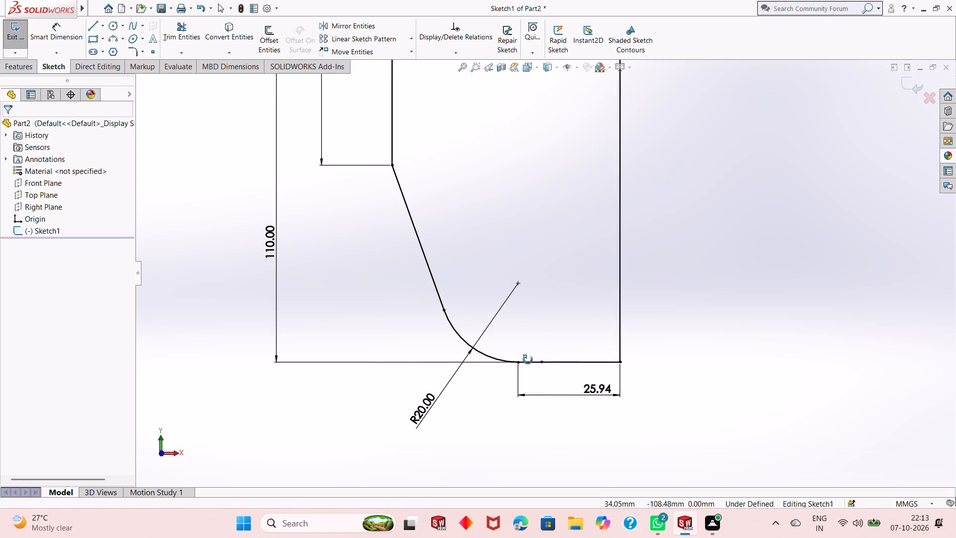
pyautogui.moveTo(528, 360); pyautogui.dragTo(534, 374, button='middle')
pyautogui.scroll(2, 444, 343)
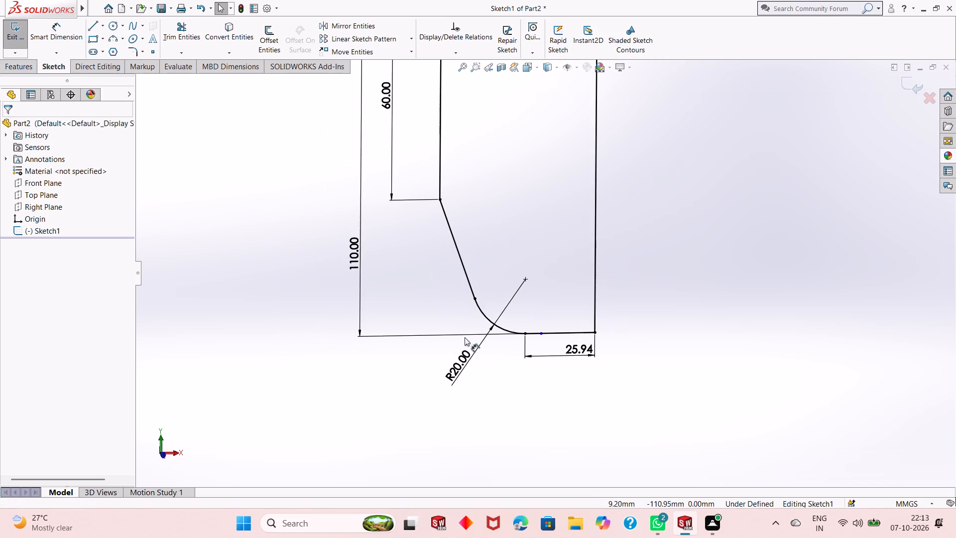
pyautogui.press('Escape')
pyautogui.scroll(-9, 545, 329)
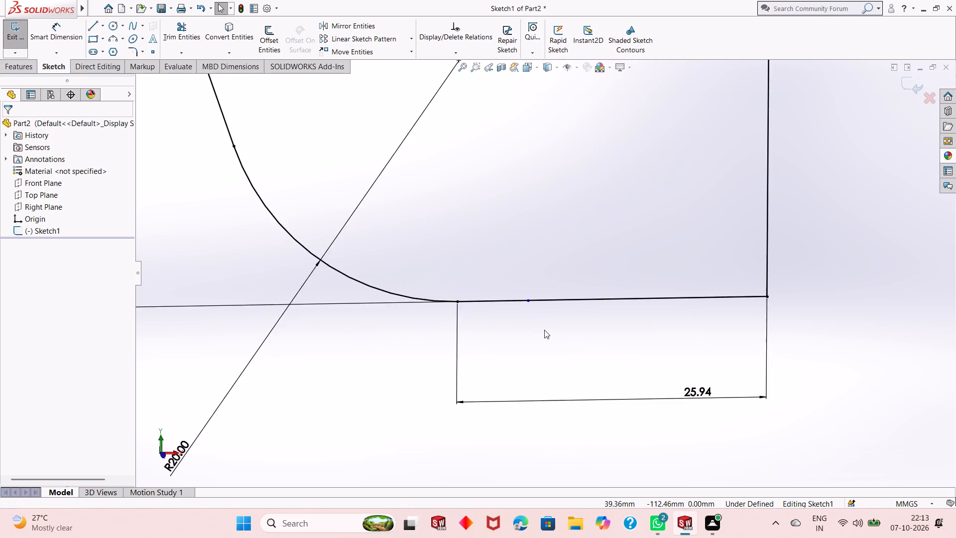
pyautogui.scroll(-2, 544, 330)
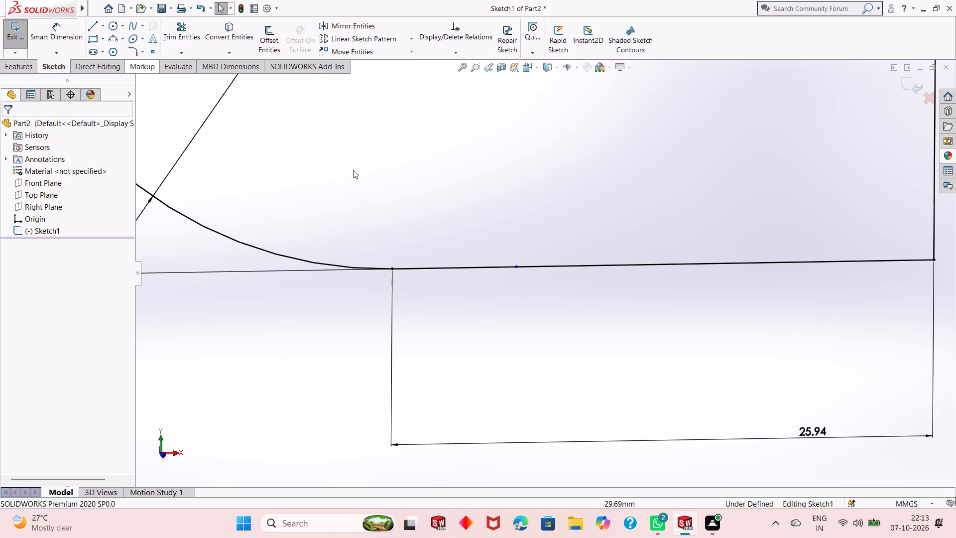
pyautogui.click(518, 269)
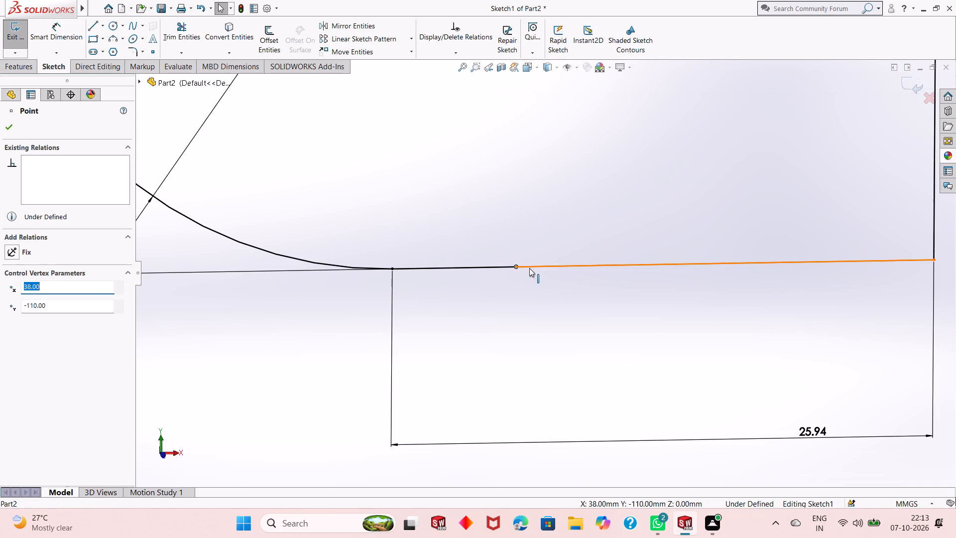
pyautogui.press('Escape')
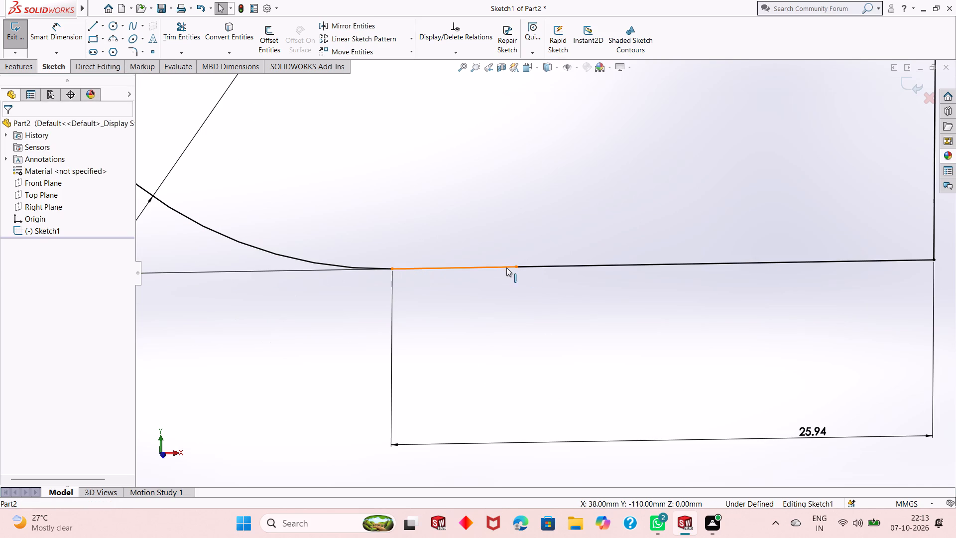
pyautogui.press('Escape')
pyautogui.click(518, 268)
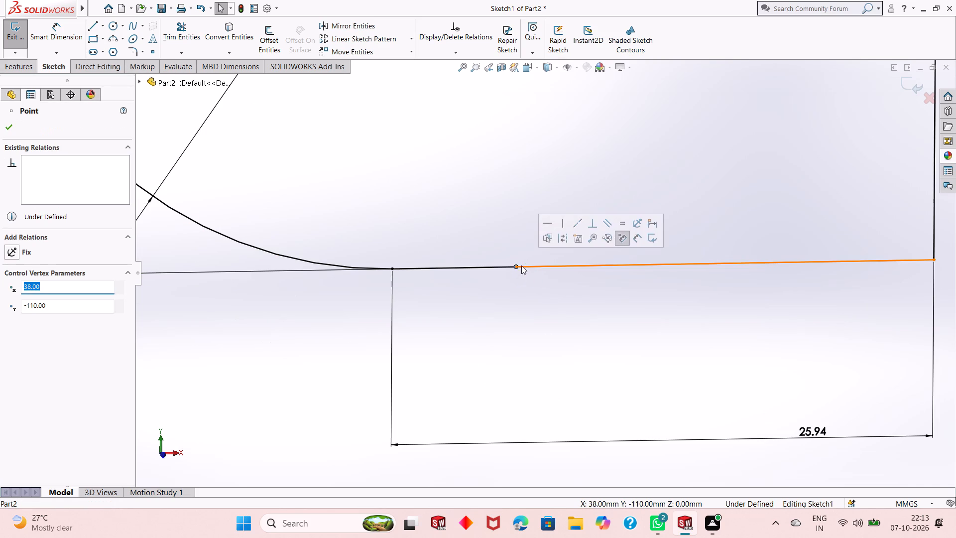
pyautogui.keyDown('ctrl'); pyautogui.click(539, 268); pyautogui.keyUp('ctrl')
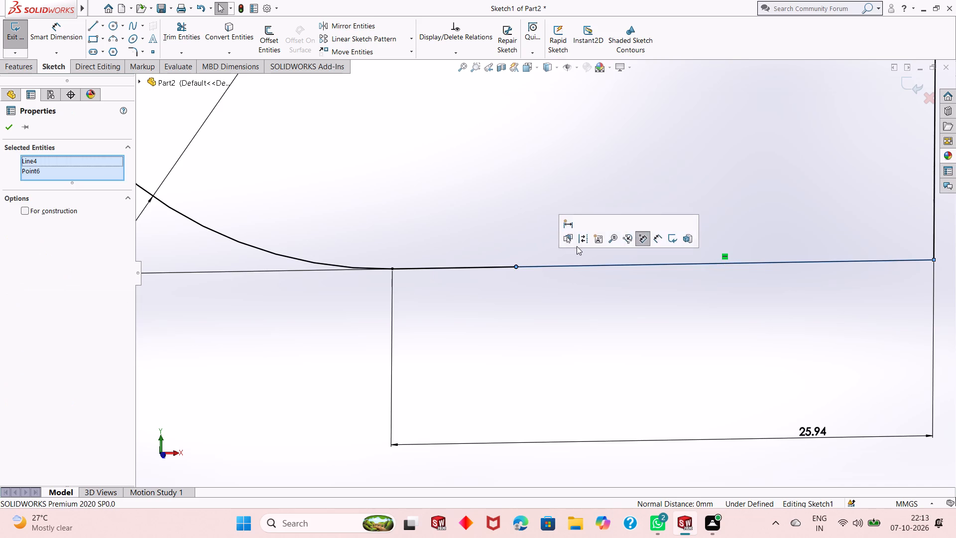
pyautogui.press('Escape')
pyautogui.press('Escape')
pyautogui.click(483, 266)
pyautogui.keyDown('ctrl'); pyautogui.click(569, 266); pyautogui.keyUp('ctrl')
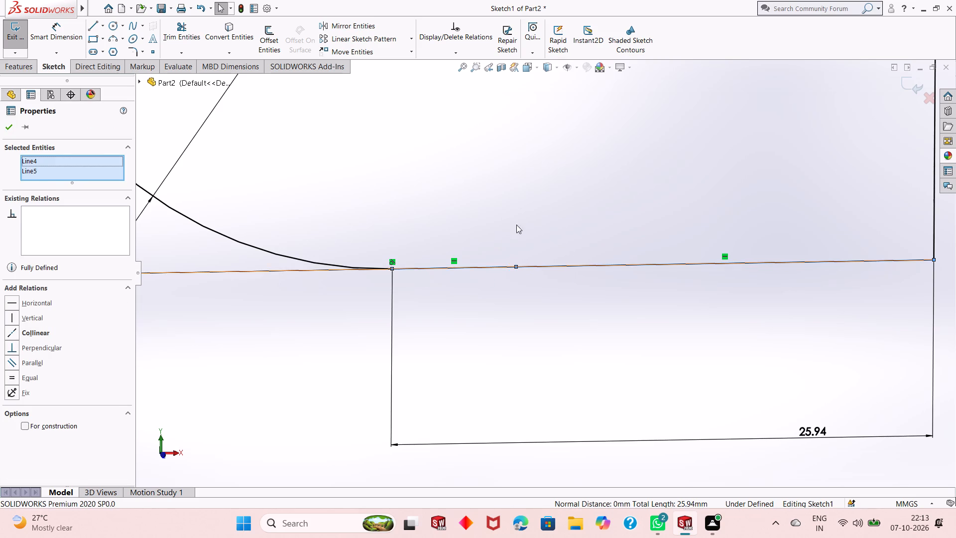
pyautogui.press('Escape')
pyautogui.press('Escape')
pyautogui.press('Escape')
# Apply a Horizontal relation to the two end-to-end line segments that form the profile's bottom edge.
pyautogui.click(504, 267)
pyautogui.keyDown('ctrl'); pyautogui.click(535, 267); pyautogui.keyUp('ctrl')
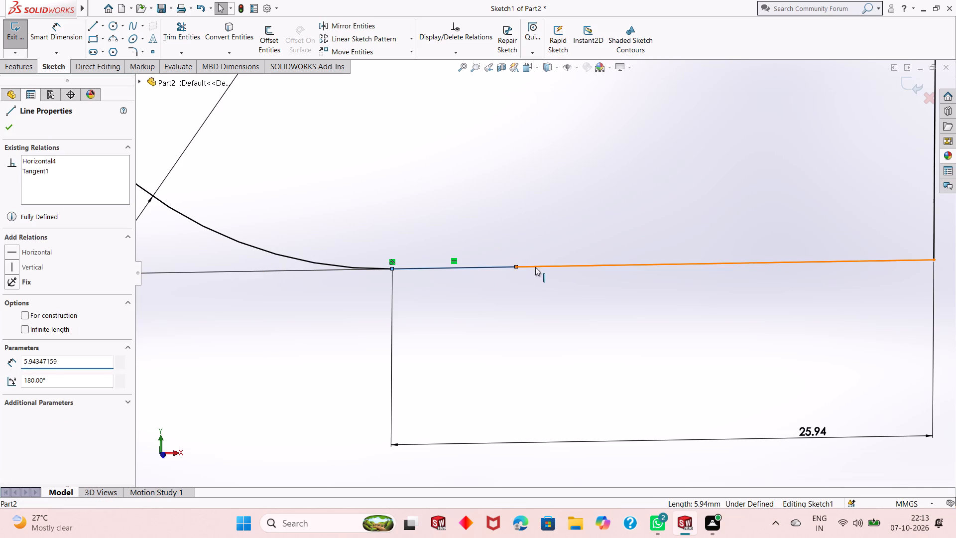
pyautogui.click(20, 302)
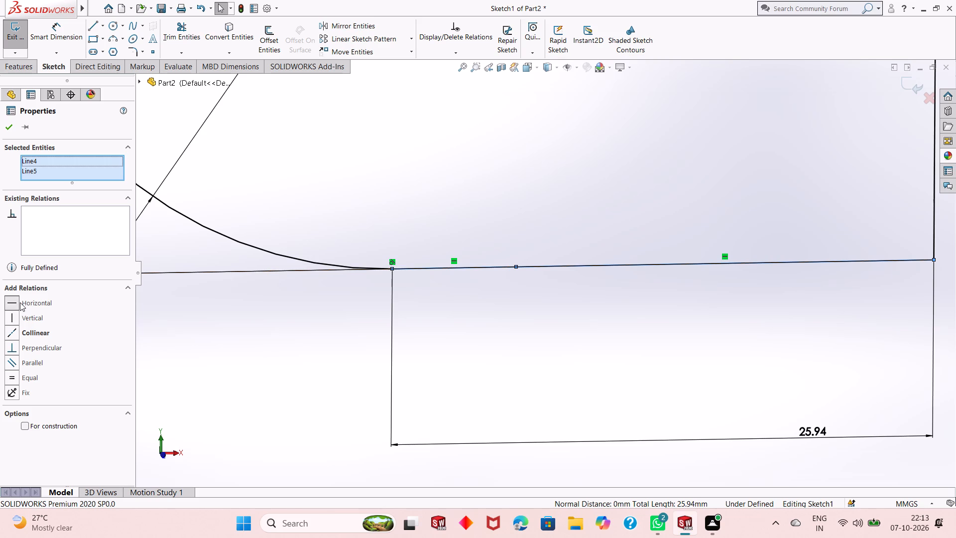
pyautogui.click(8, 131)
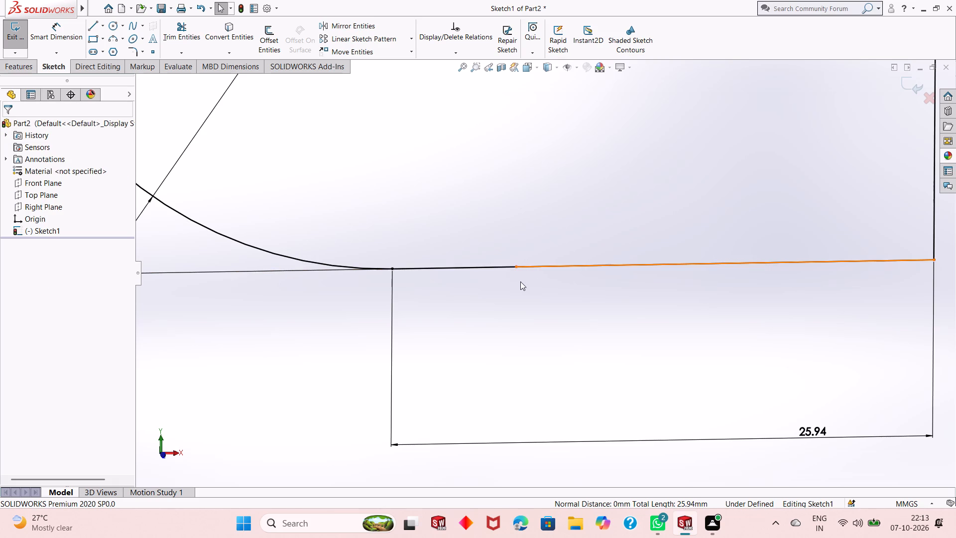
# Dimension the length of the short bottom-edge segment next to the fillet, placing the dimension just below it.
pyautogui.click(70, 39)
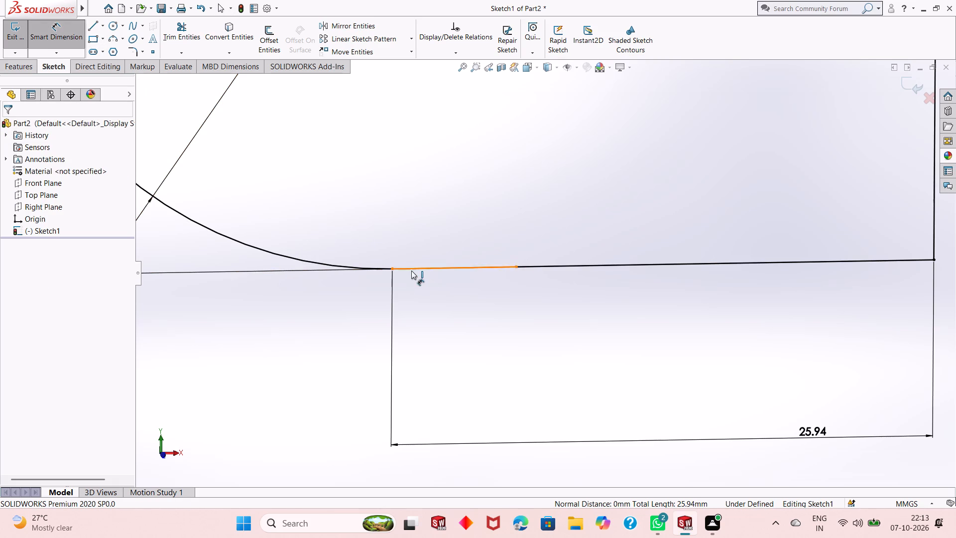
pyautogui.click(429, 271)
pyautogui.click(431, 289)
pyautogui.press('Return')
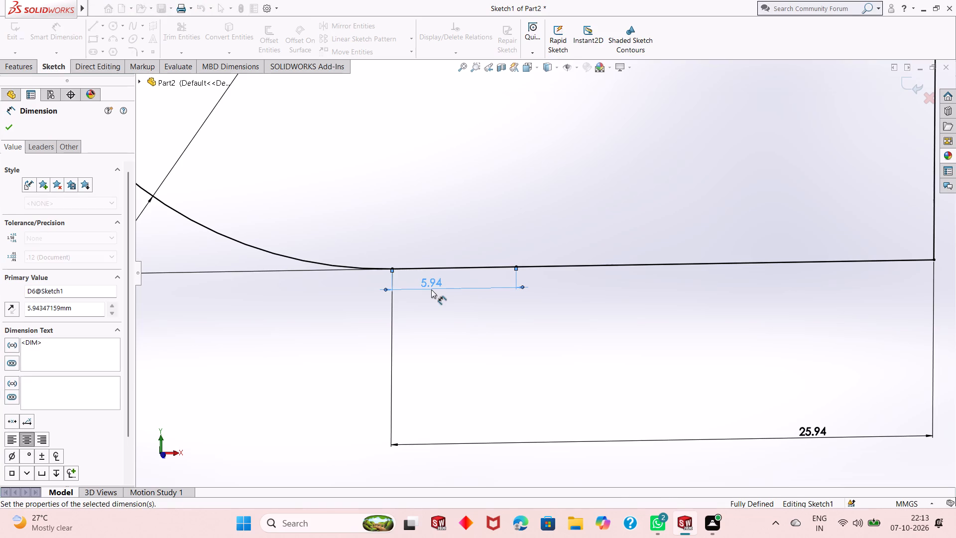
pyautogui.press('Escape')
pyautogui.press('Escape')
pyautogui.scroll(6, 468, 360)
pyautogui.press('Escape')
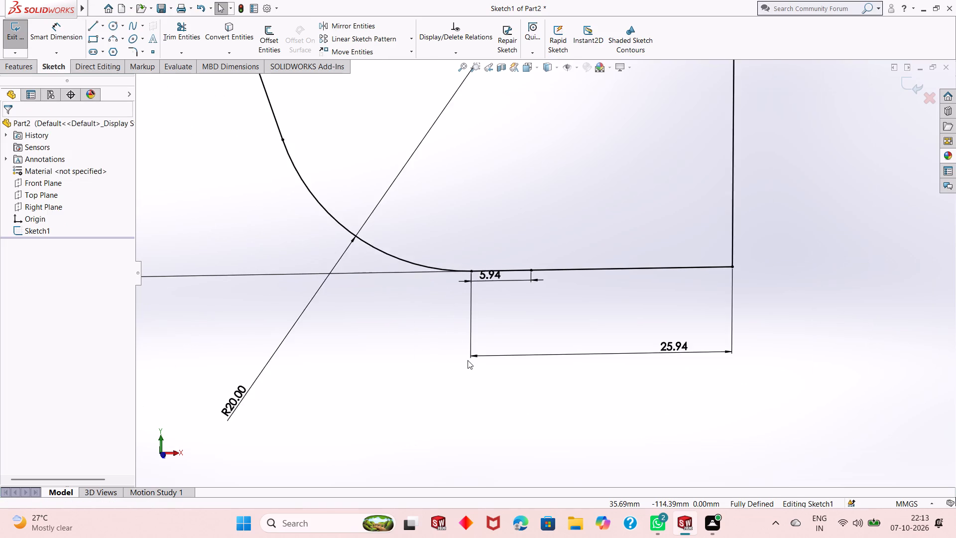
# Extrude the closed profile as a boss from the sketch plane with a Blind depth of 6 mm.
pyautogui.scroll(8, 468, 360)
pyautogui.press('Escape')
pyautogui.scroll(-3, 482, 192)
pyautogui.scroll(2, 484, 308)
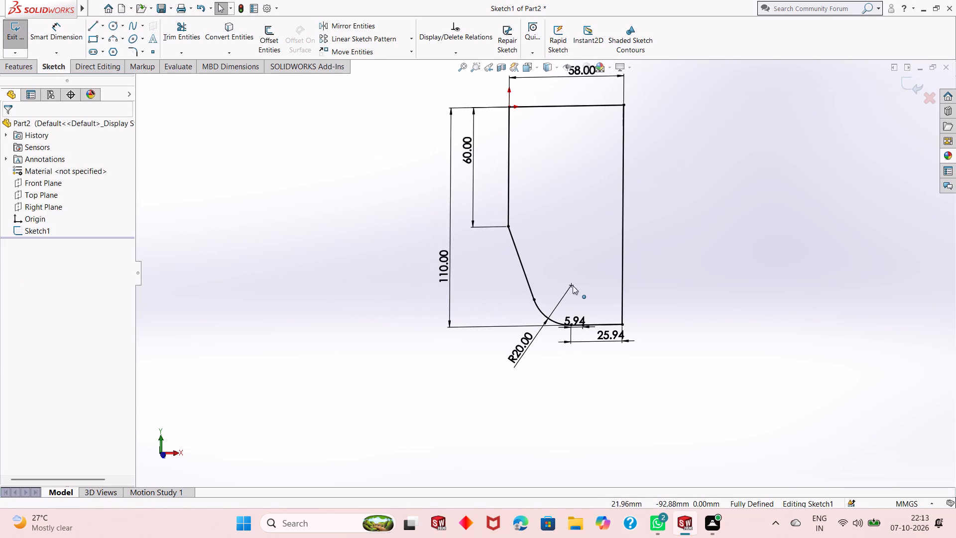
pyautogui.moveTo(580, 277); pyautogui.dragTo(577, 286, button='middle')
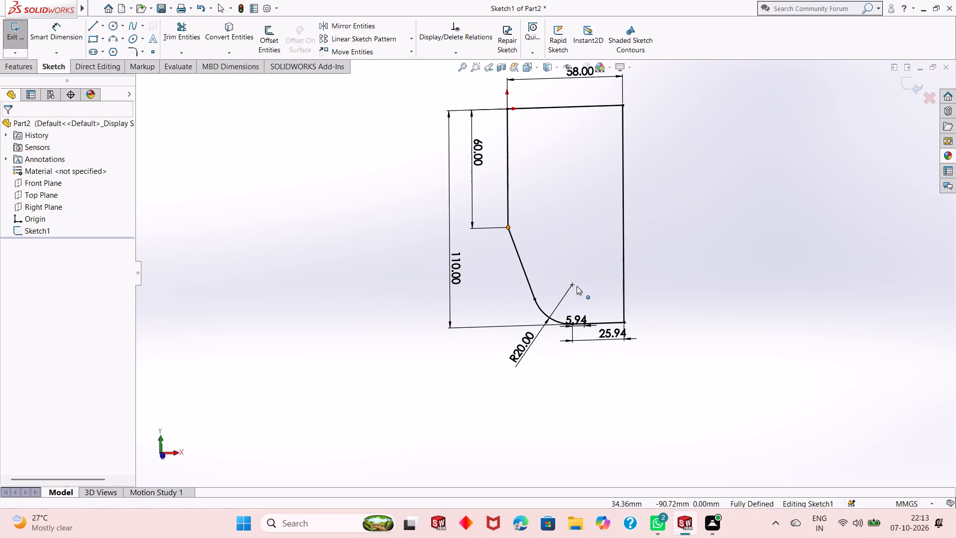
pyautogui.moveTo(577, 273); pyautogui.dragTo(607, 261, button='middle')
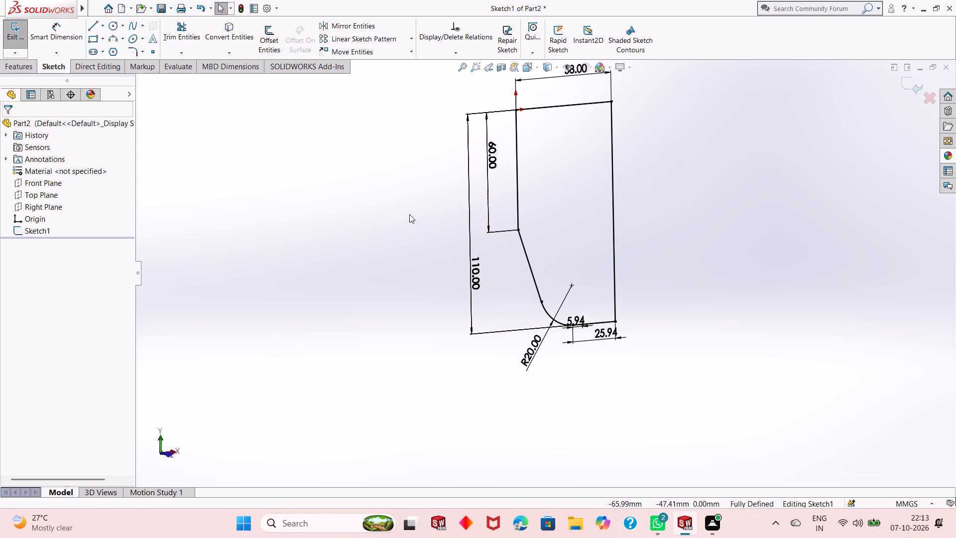
pyautogui.moveTo(352, 267); pyautogui.dragTo(348, 252, button='middle')
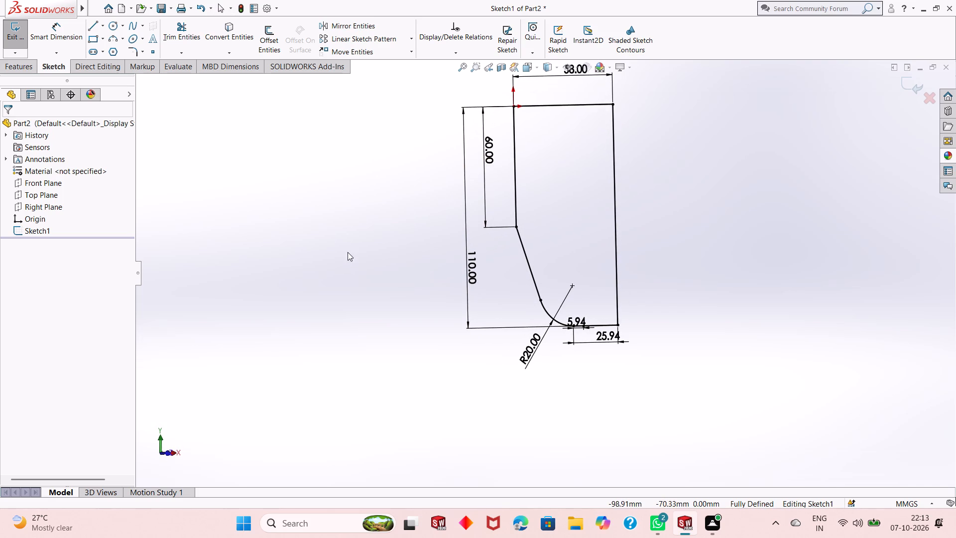
pyautogui.moveTo(401, 257); pyautogui.dragTo(415, 278, button='middle')
pyautogui.scroll(1, 415, 278)
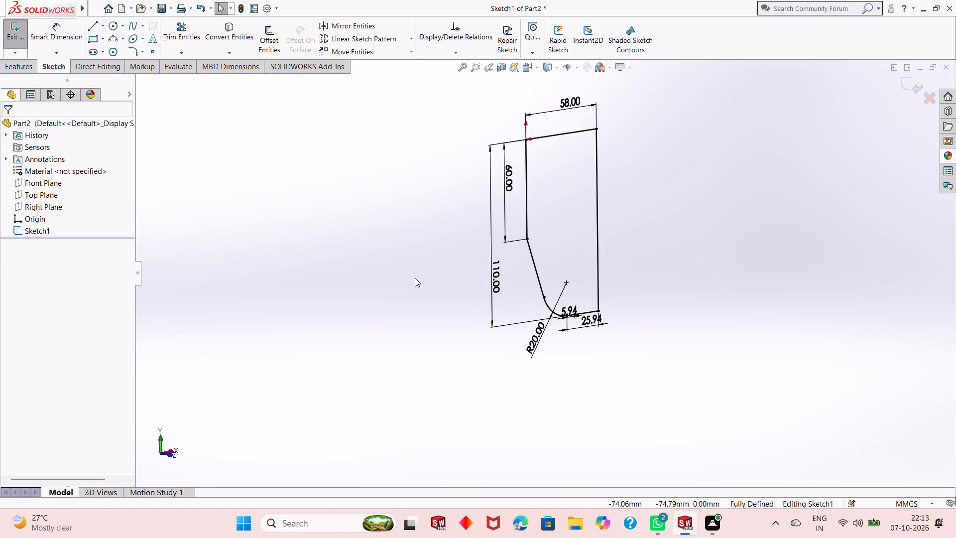
pyautogui.click(14, 63)
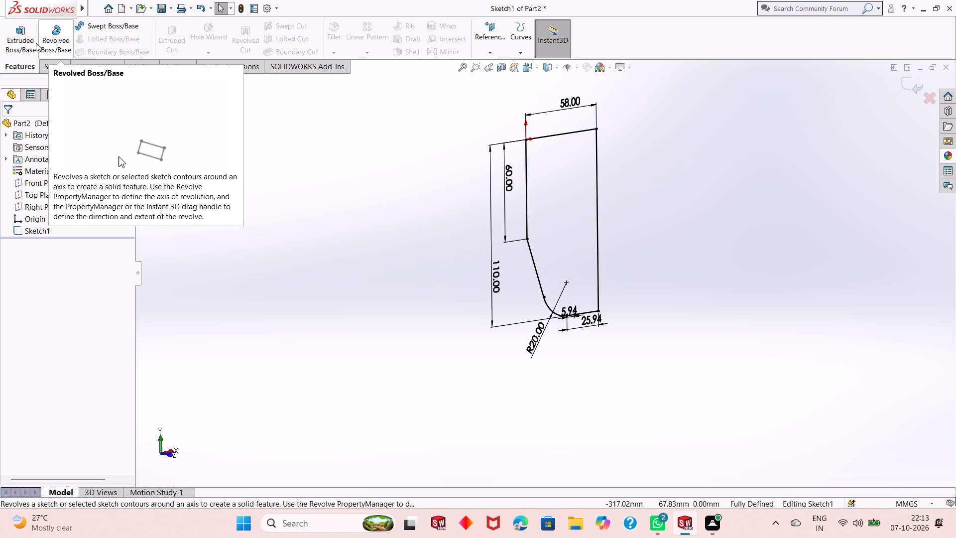
pyautogui.click(26, 48)
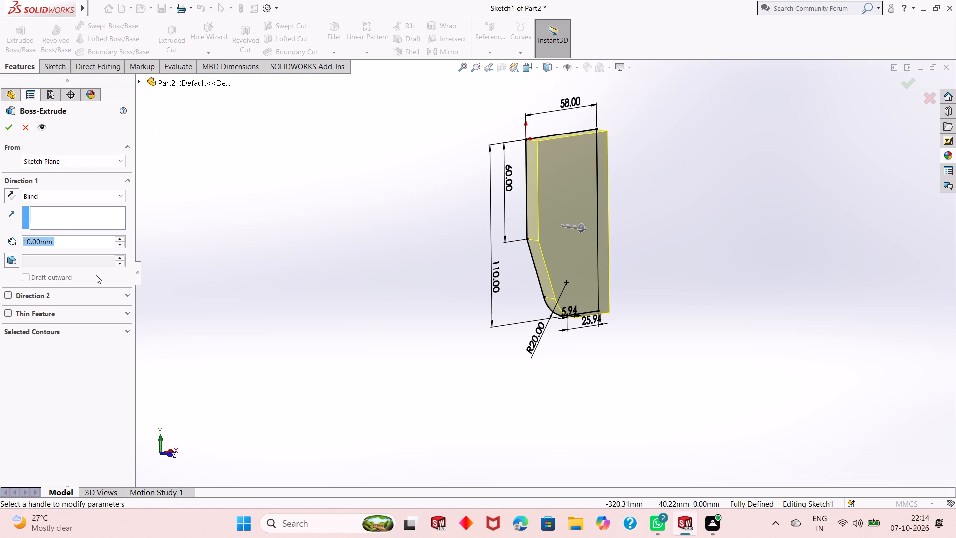
pyautogui.press('6')
pyautogui.press('Return')
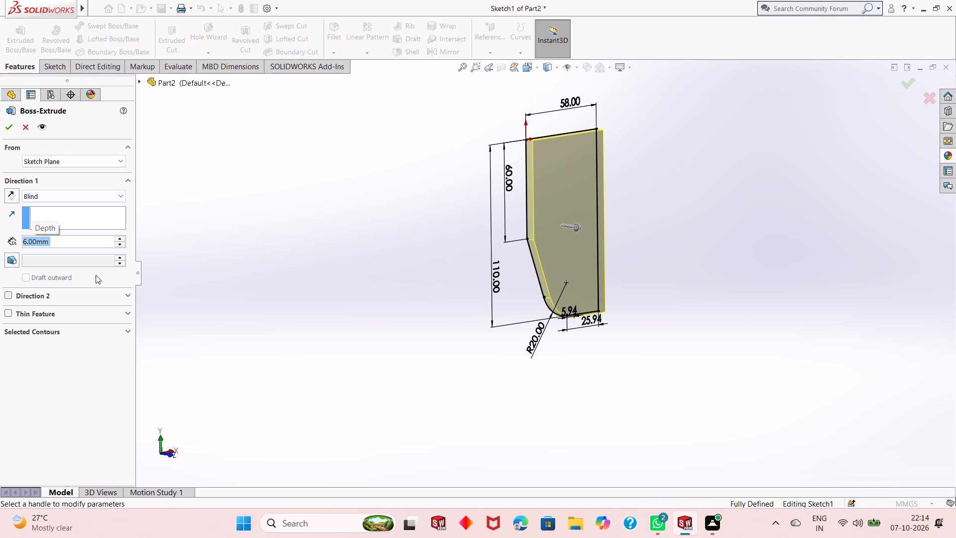
pyautogui.click(8, 129)
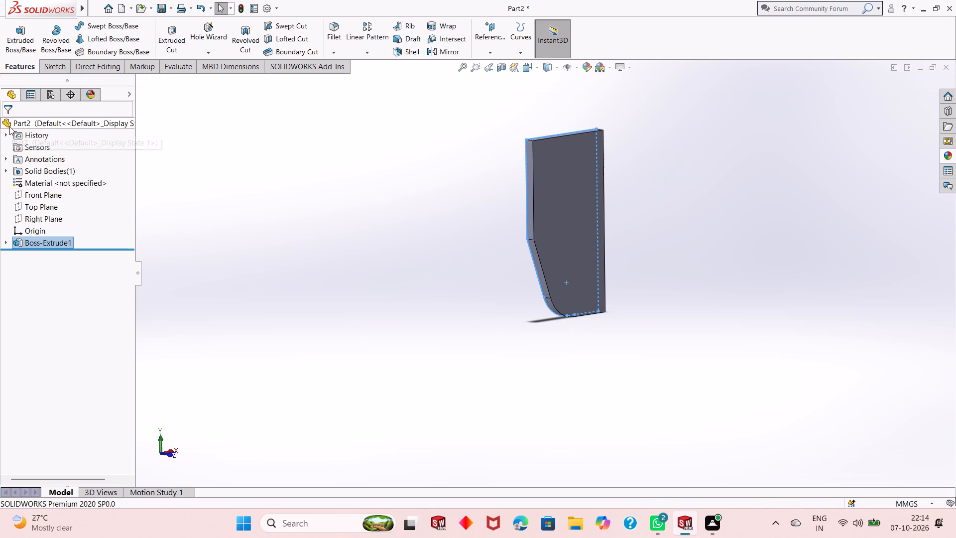
pyautogui.click(301, 218)
# Start a new sketch on the large front face of the extruded plate.
pyautogui.scroll(-3, 482, 202)
pyautogui.scroll(2, 457, 210)
pyautogui.scroll(-4, 668, 219)
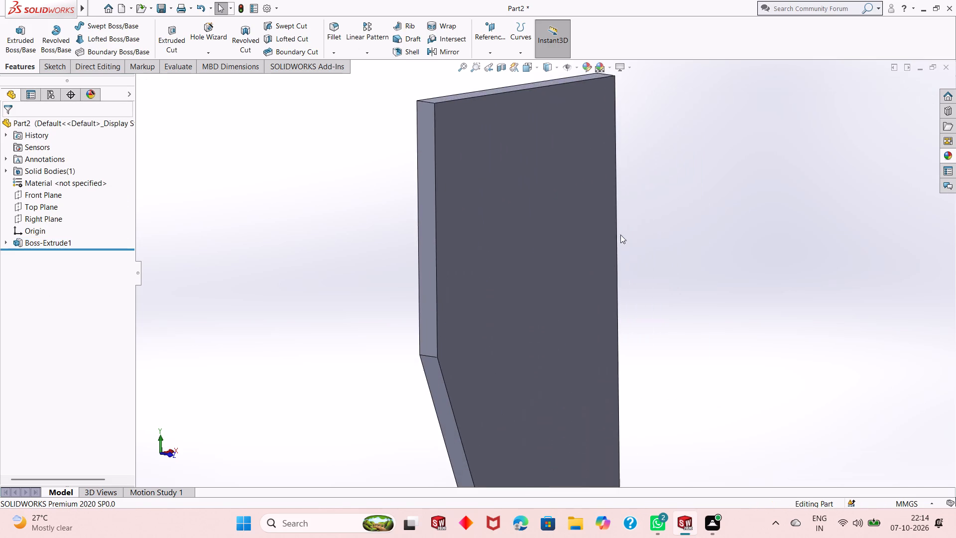
pyautogui.scroll(3, 511, 280)
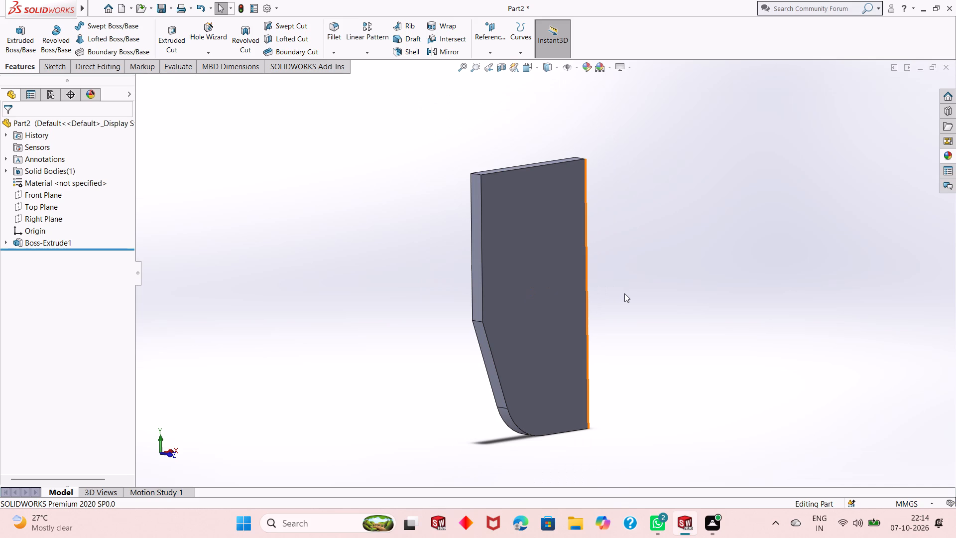
pyautogui.click(562, 217)
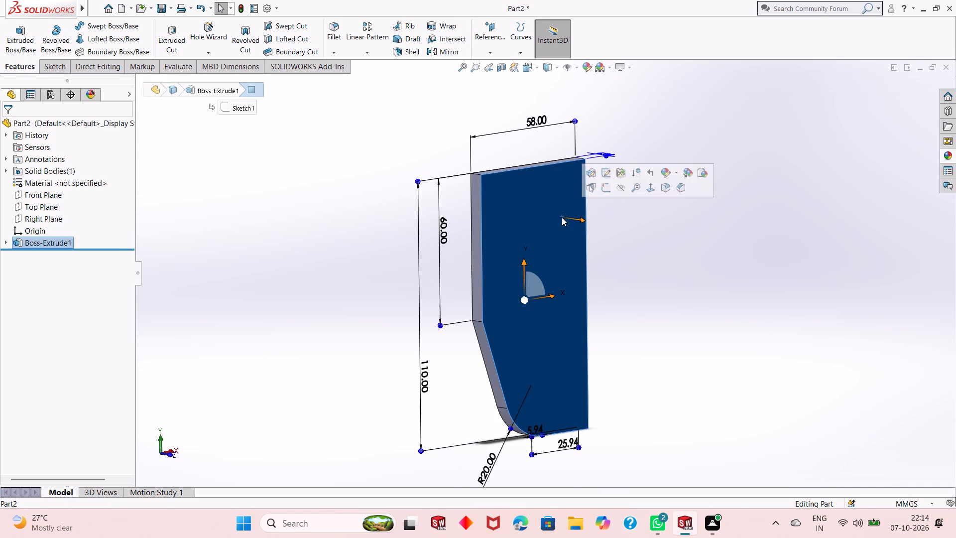
pyautogui.click(605, 191)
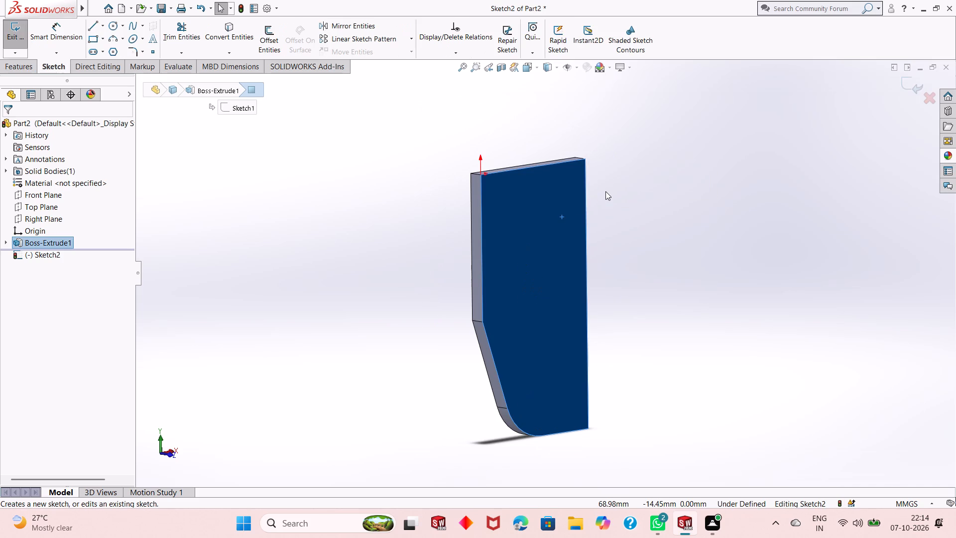
pyautogui.hotkey('ctrl', '8')
pyautogui.scroll(3, 617, 275)
pyautogui.press('Escape')
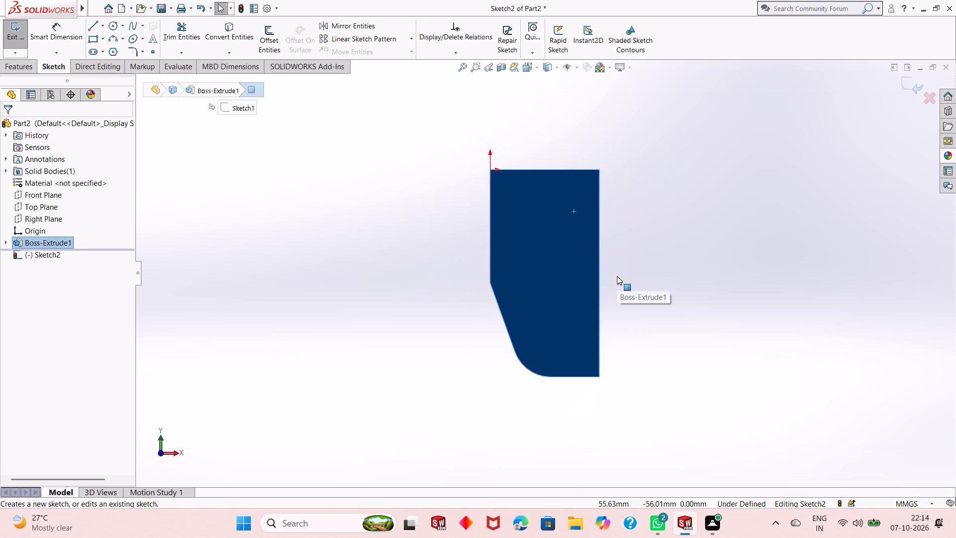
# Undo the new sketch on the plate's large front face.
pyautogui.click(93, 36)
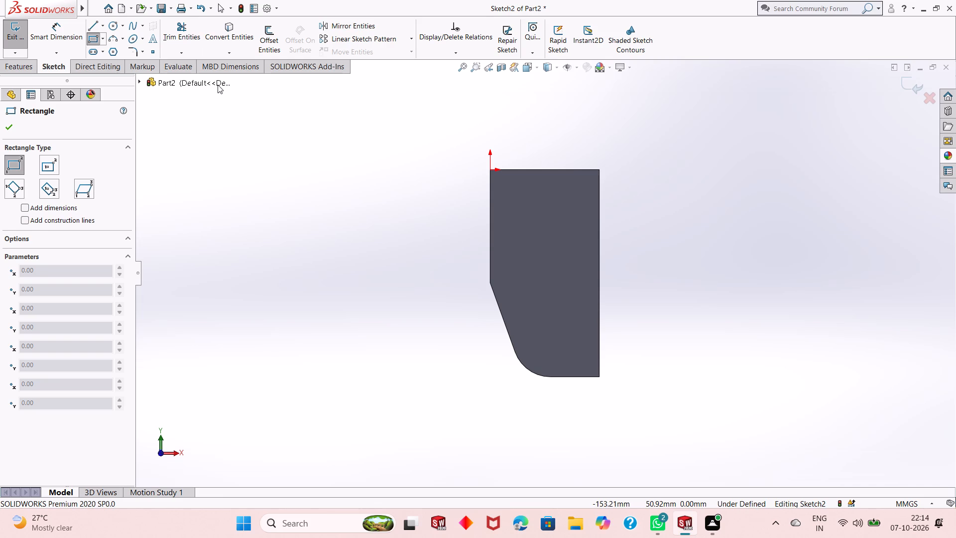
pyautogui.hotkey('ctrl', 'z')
# Start a new sketch on the plate's long narrow side face and view it straight on.
pyautogui.scroll(2, 427, 224)
pyautogui.moveTo(477, 223); pyautogui.dragTo(453, 232, button='middle')
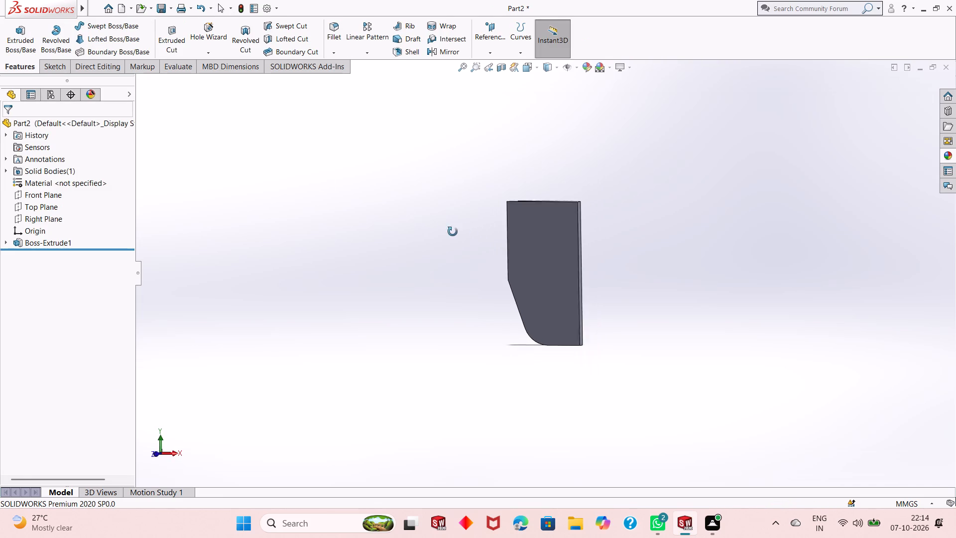
pyautogui.moveTo(453, 232); pyautogui.dragTo(410, 248, button='middle')
pyautogui.scroll(-3, 616, 233)
pyautogui.click(507, 256)
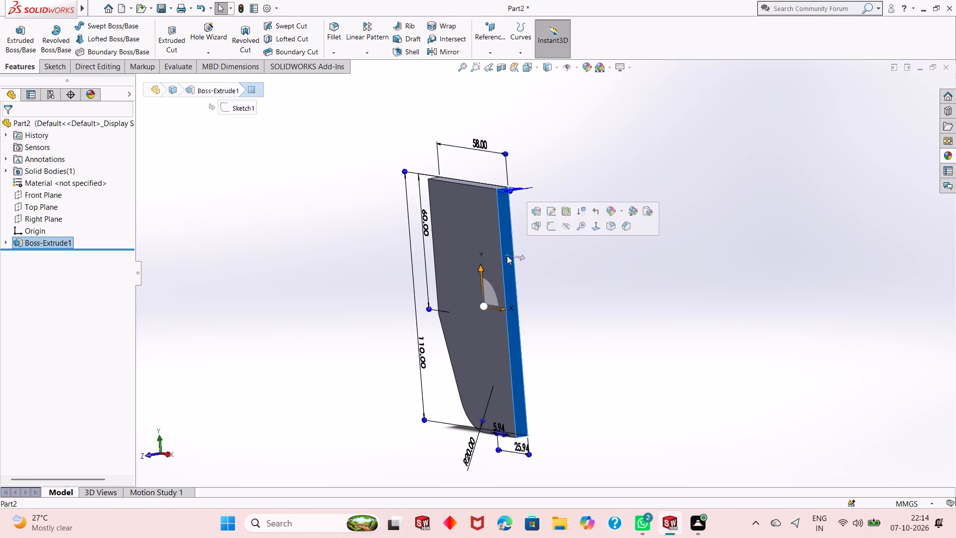
pyautogui.click(549, 230)
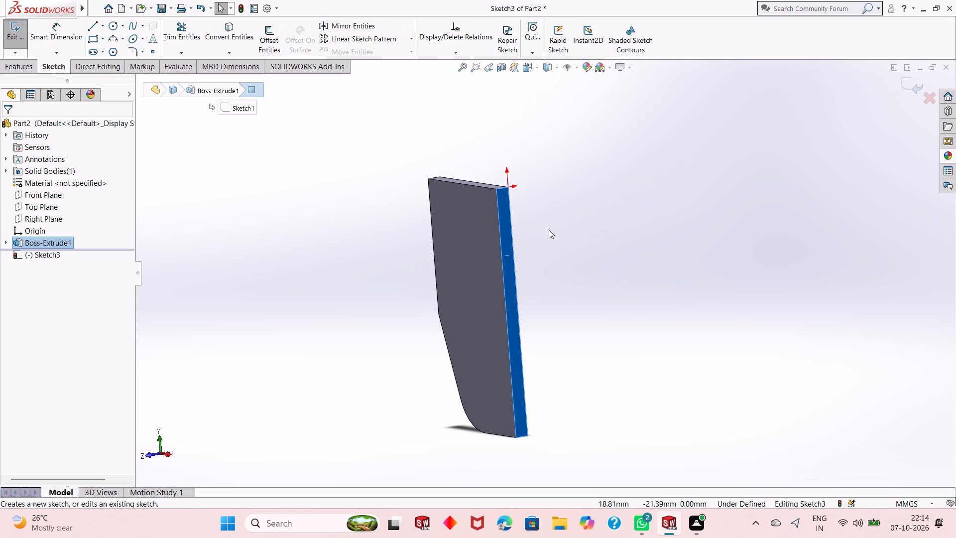
pyautogui.hotkey('ctrl', '8')
pyautogui.scroll(1, 592, 305)
pyautogui.press('Escape')
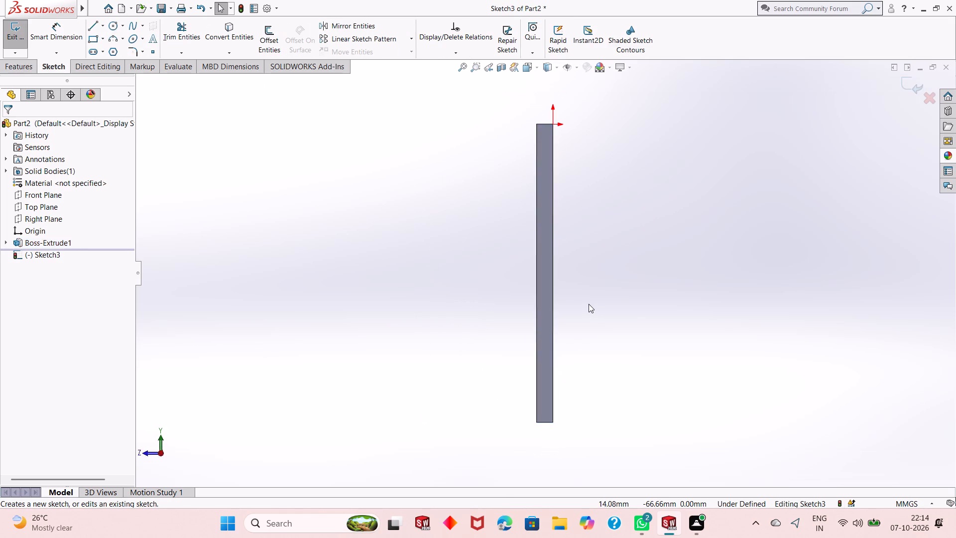
pyautogui.scroll(2, 589, 304)
pyautogui.scroll(-1, 554, 190)
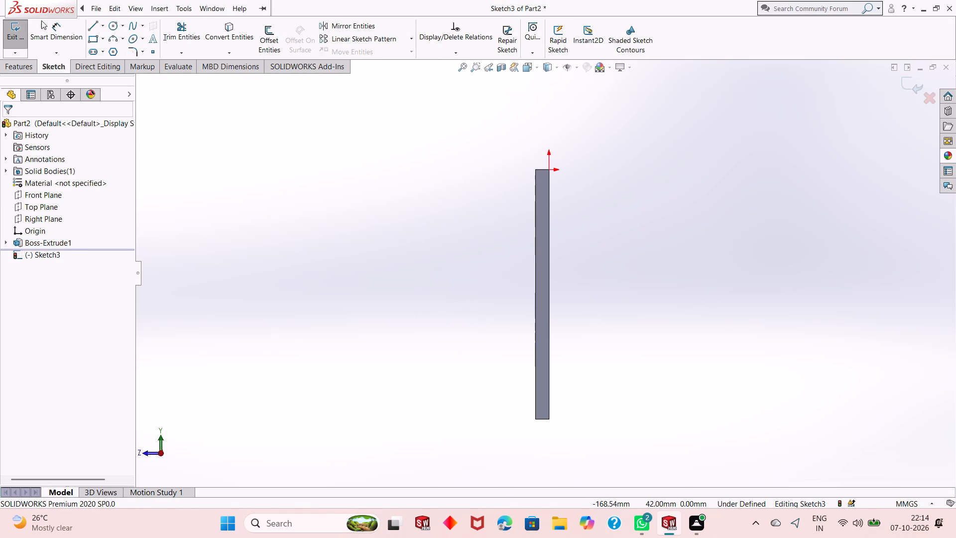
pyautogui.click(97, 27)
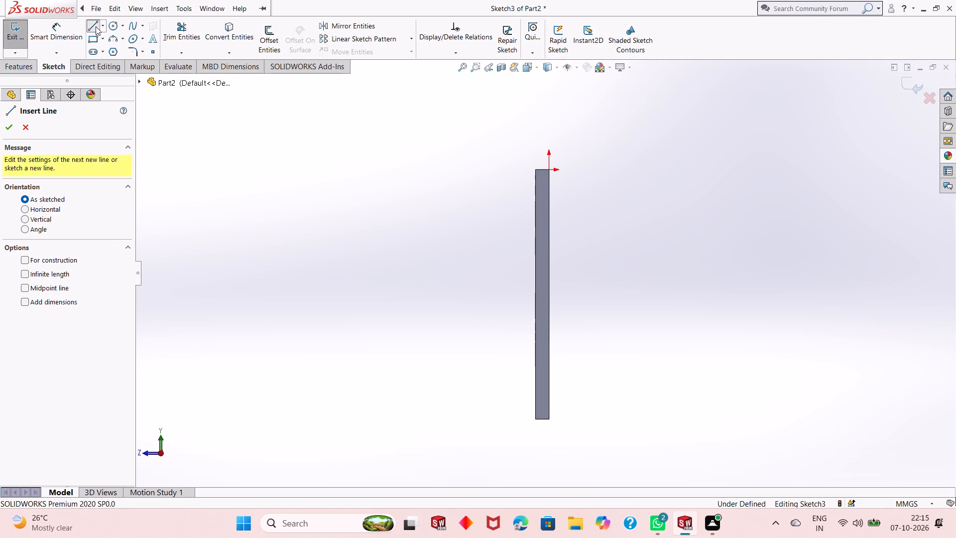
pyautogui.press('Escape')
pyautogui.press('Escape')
# Sketch a circle about 18 mm in diameter off the plate's front face, near its upper end.
pyautogui.click(110, 27)
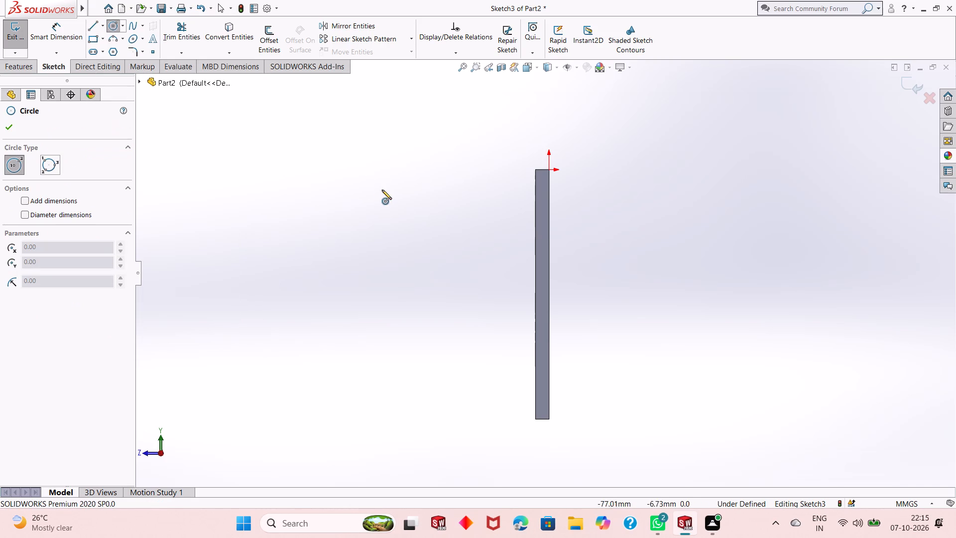
pyautogui.click(423, 199)
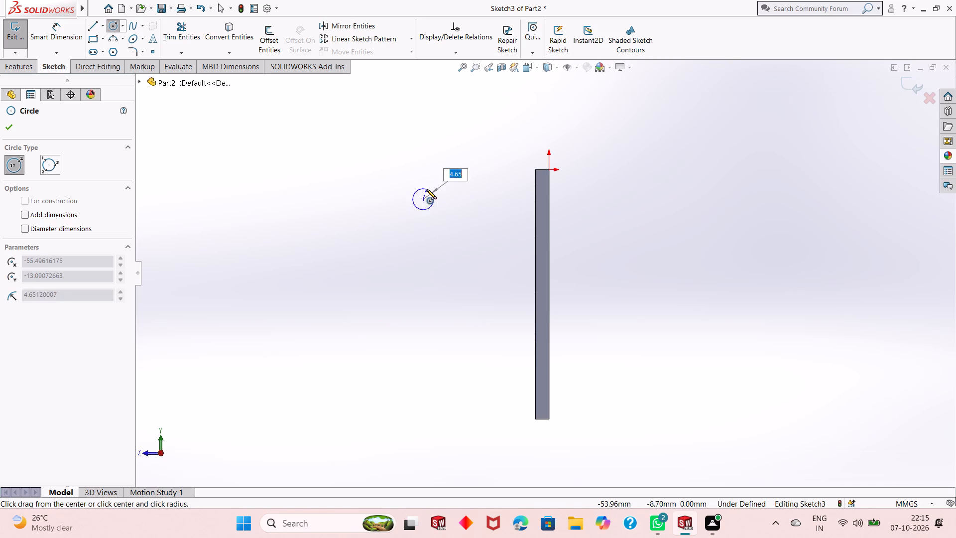
pyautogui.click(429, 180)
pyautogui.rightClick(289, 162)
pyautogui.click(295, 167)
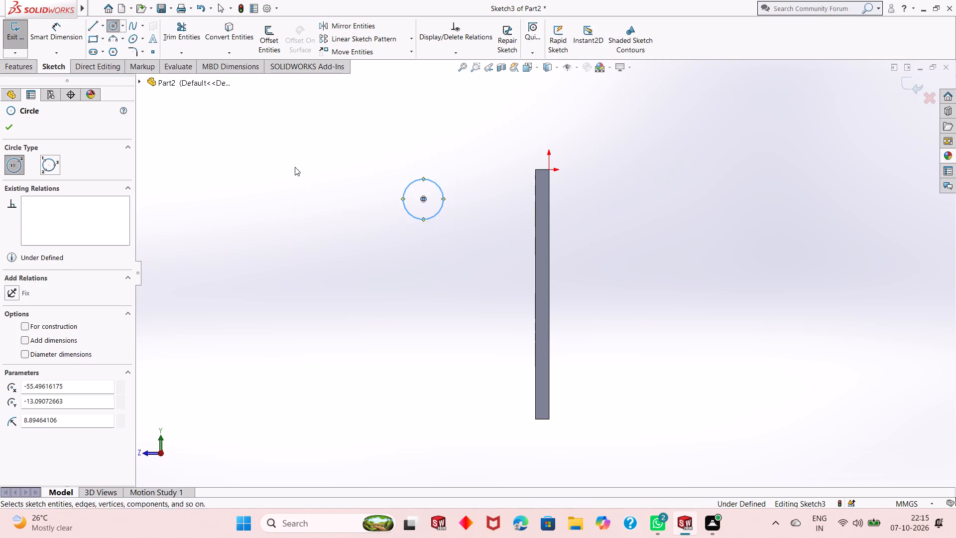
# Dimension the circle's diameter as 12 mm.
pyautogui.click(54, 38)
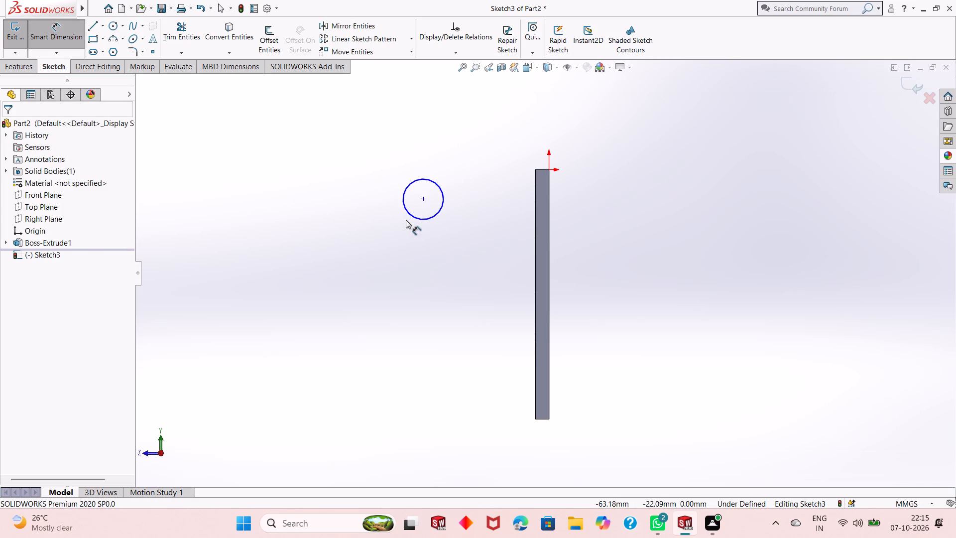
pyautogui.click(410, 217)
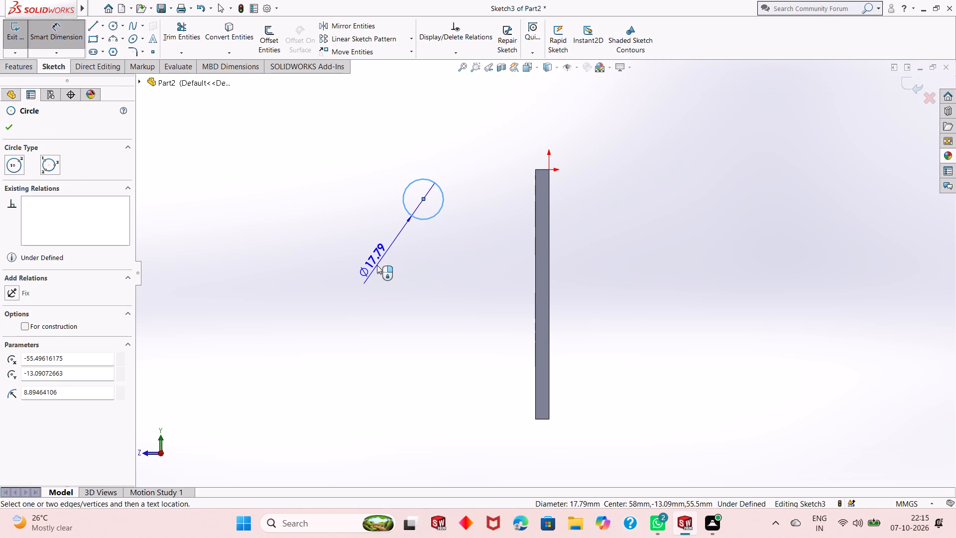
pyautogui.click(368, 271)
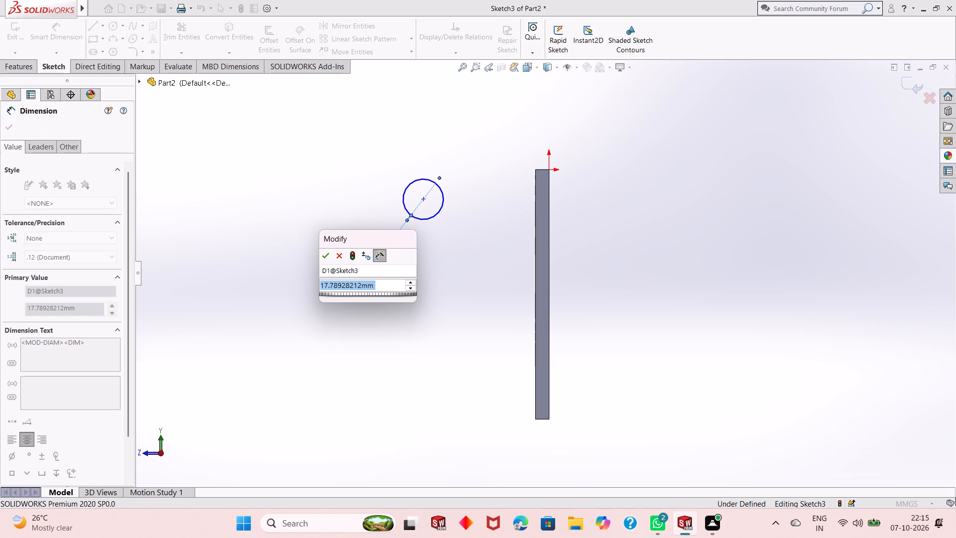
pyautogui.write('12')
pyautogui.press('Return')
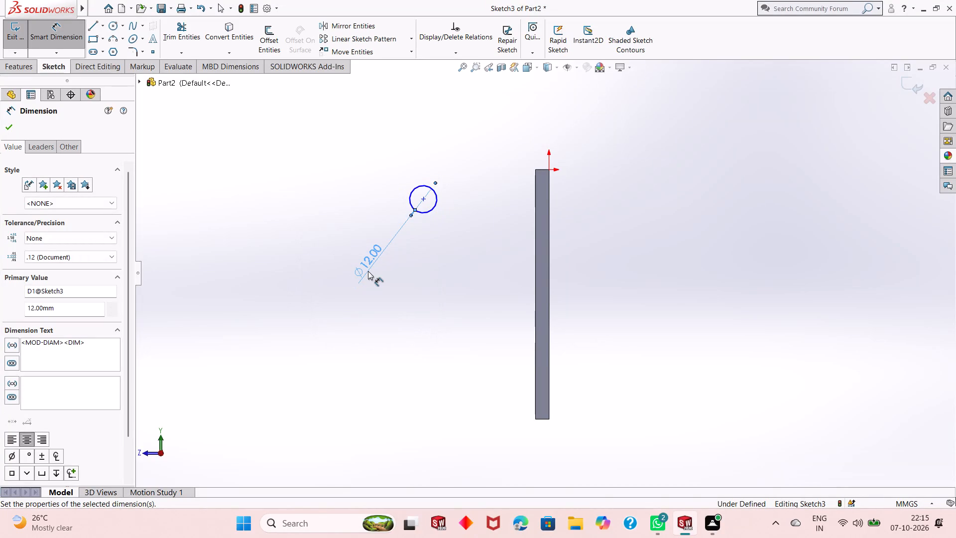
# Dimension the horizontal distance from the circle's centre to the plate's vertical edge through the origin as 28 mm.
pyautogui.click(424, 201)
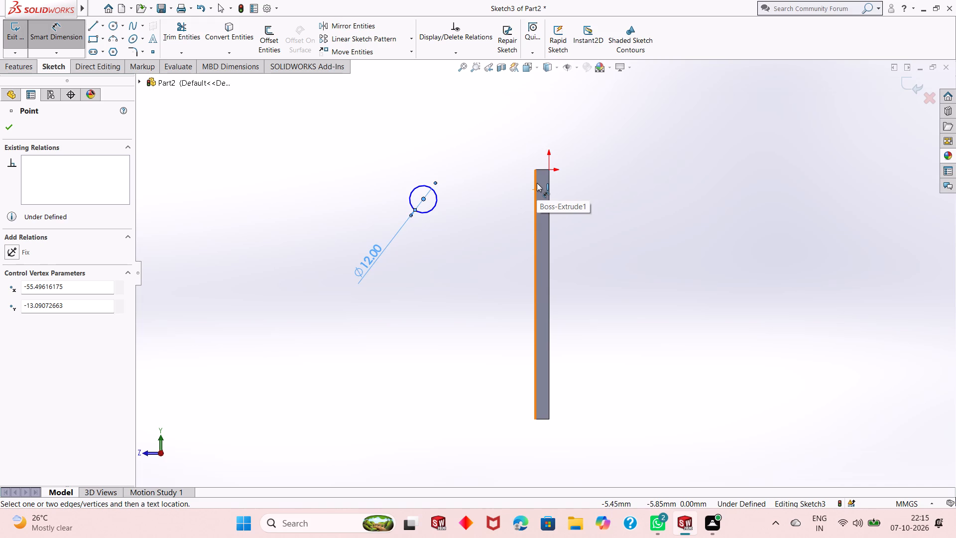
pyautogui.click(550, 218)
pyautogui.click(542, 99)
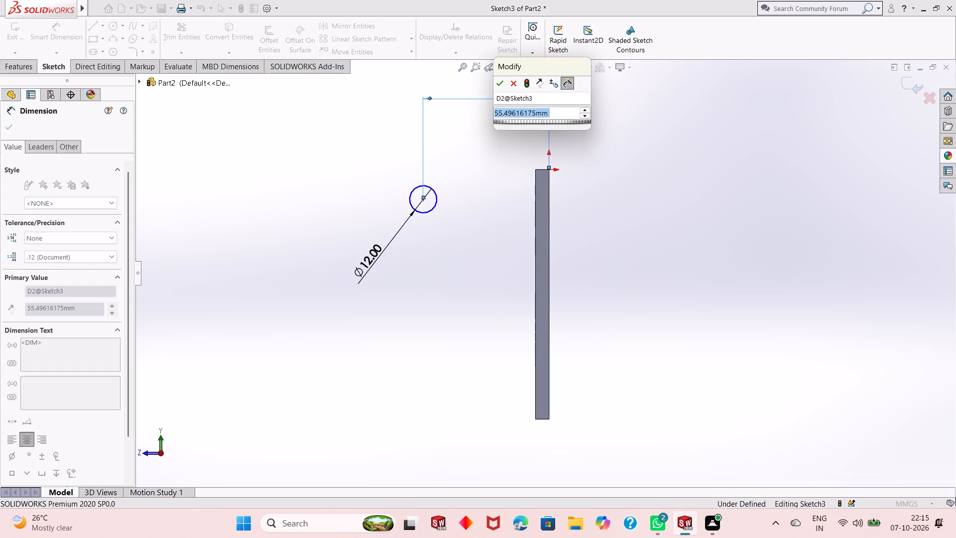
pyautogui.write('28')
pyautogui.press('Return')
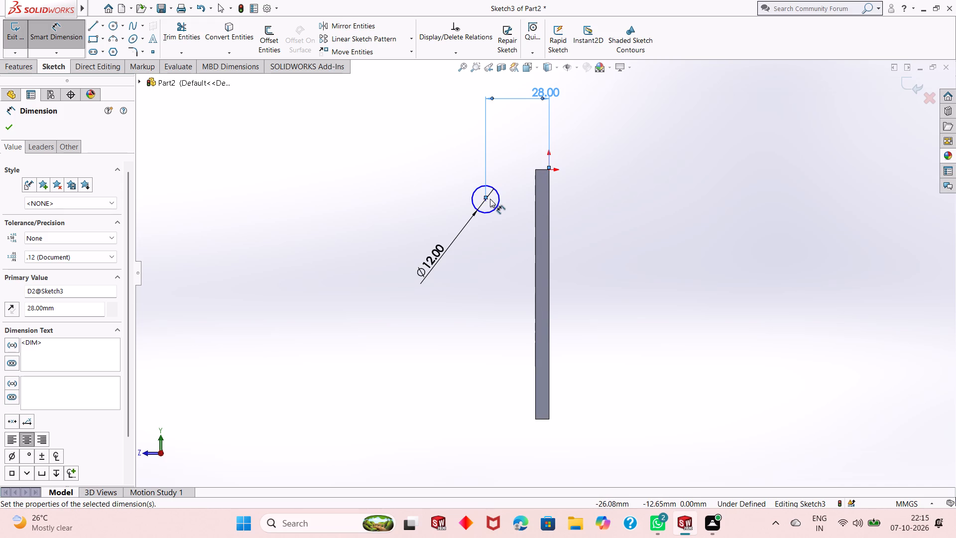
# Dimension the vertical distance from the circle's centre to the profile corner where the slanted edge begins as 40 mm.
pyautogui.click(484, 202)
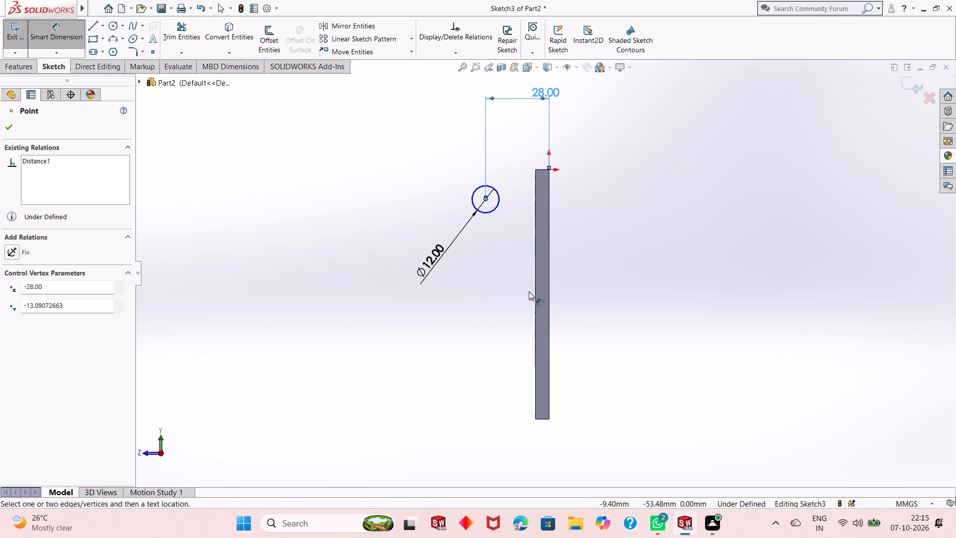
pyautogui.moveTo(530, 293); pyautogui.dragTo(574, 282, button='middle')
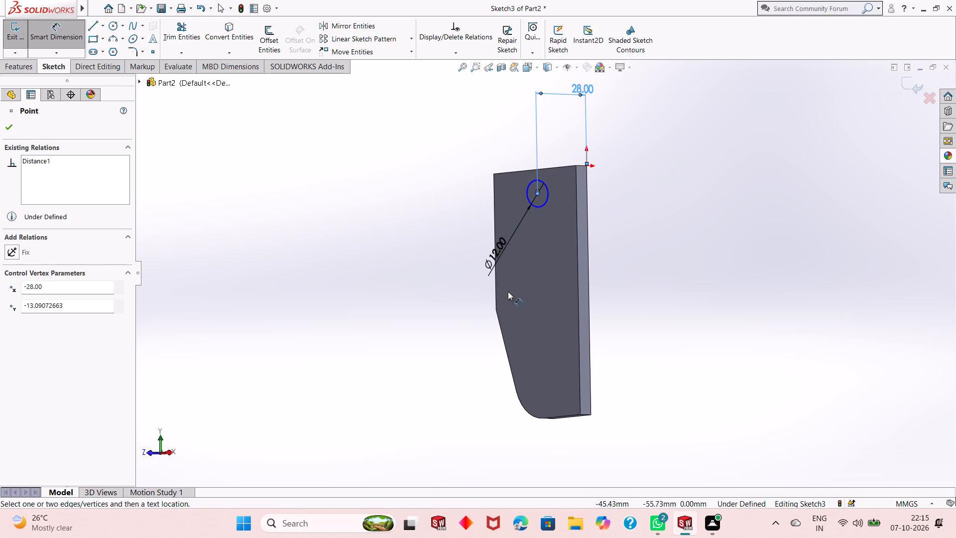
pyautogui.click(496, 309)
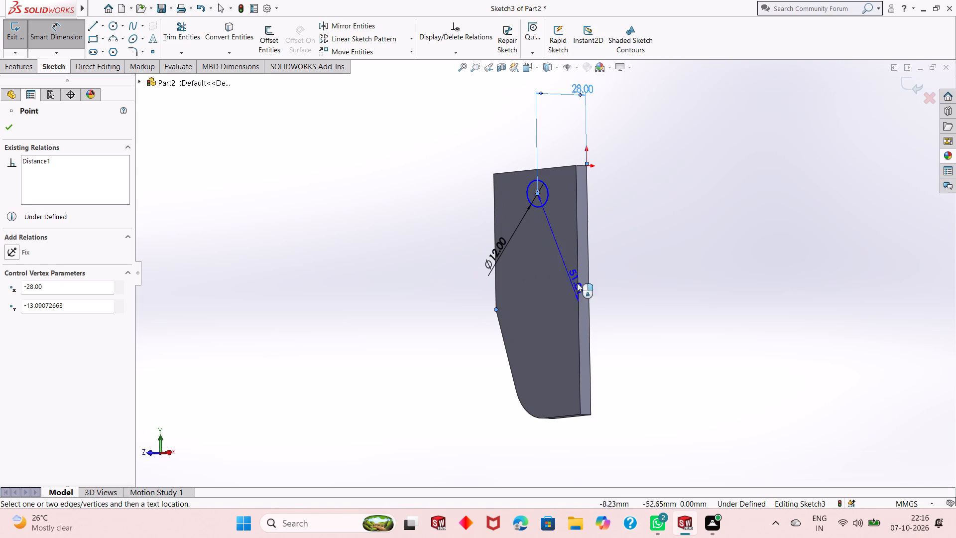
pyautogui.moveTo(619, 278); pyautogui.dragTo(657, 262, button='middle')
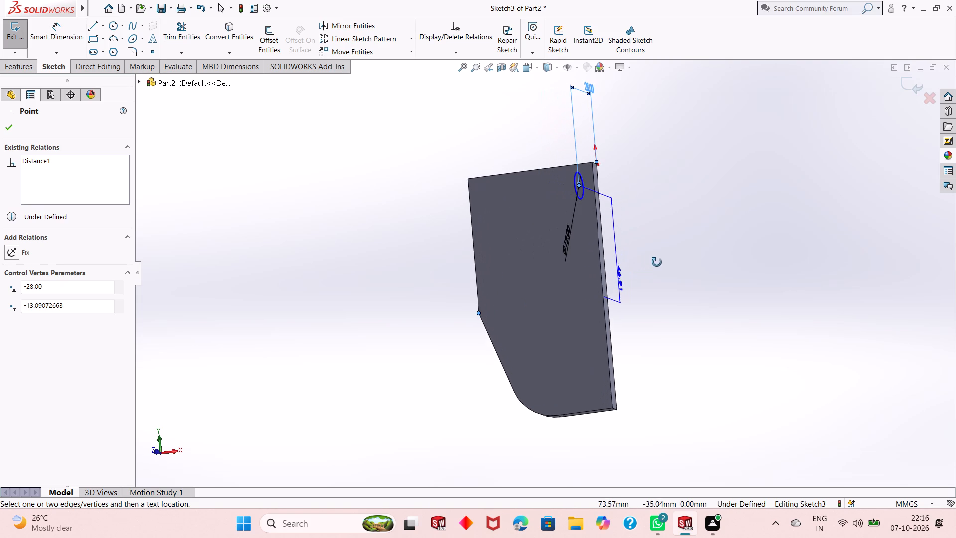
pyautogui.moveTo(657, 262); pyautogui.dragTo(574, 264, button='middle')
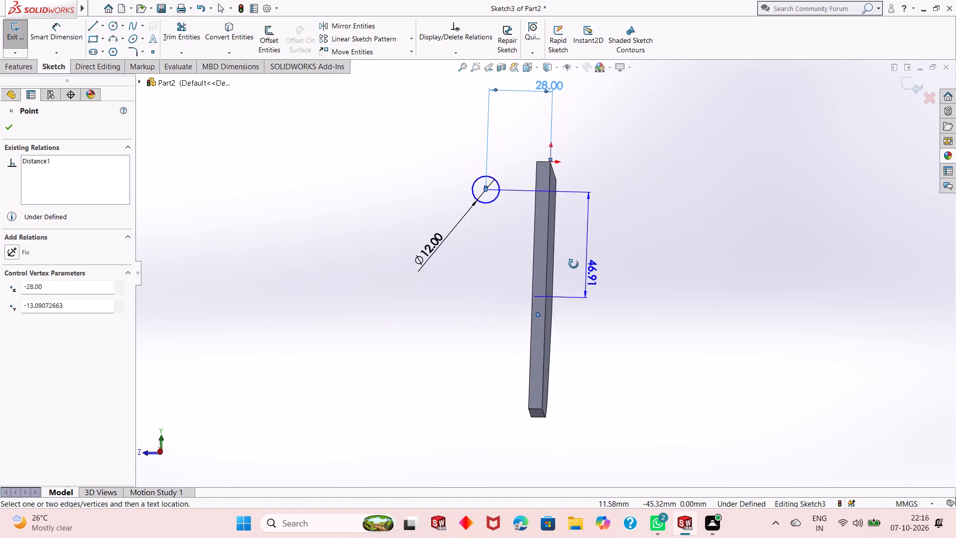
pyautogui.moveTo(574, 264); pyautogui.dragTo(579, 281, button='middle')
pyautogui.click(590, 275)
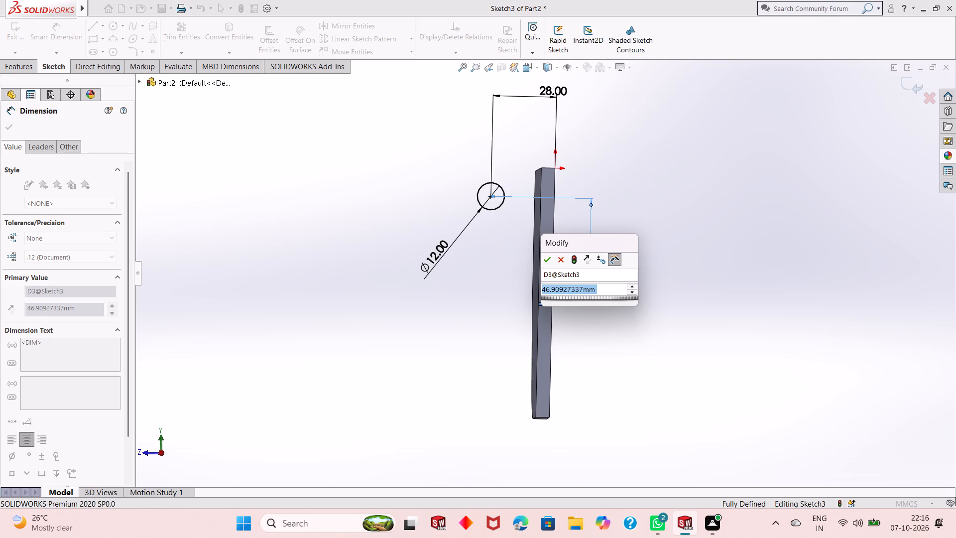
pyautogui.write('40')
pyautogui.press('Return')
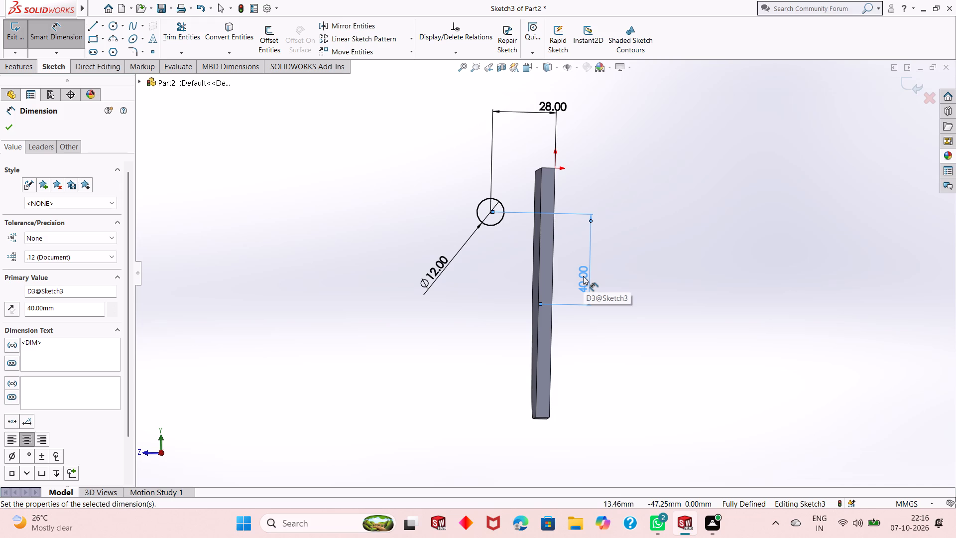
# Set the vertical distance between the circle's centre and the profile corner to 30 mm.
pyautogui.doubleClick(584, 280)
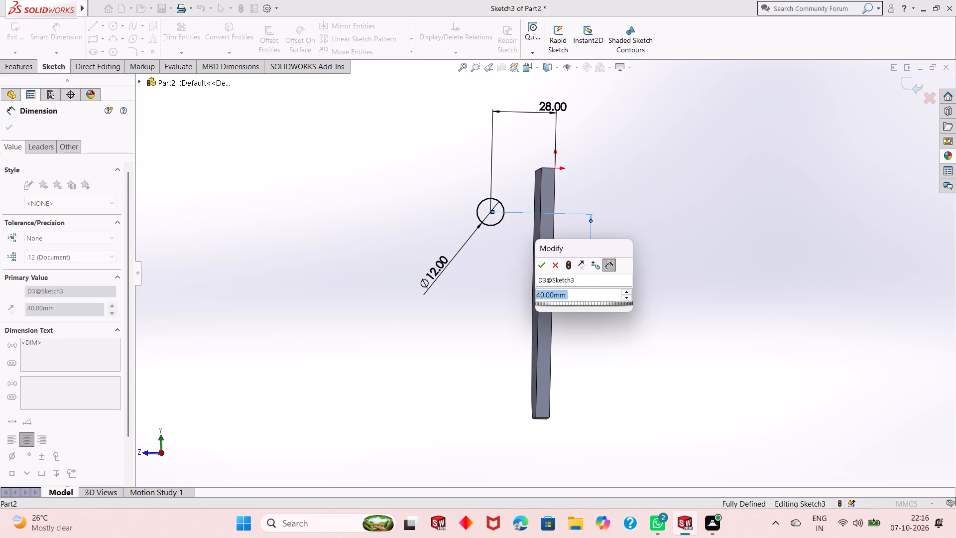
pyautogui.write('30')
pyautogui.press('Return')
# Set the vertical distance between the circle's centre and the profile corner to 50 mm.
pyautogui.doubleClick(584, 281)
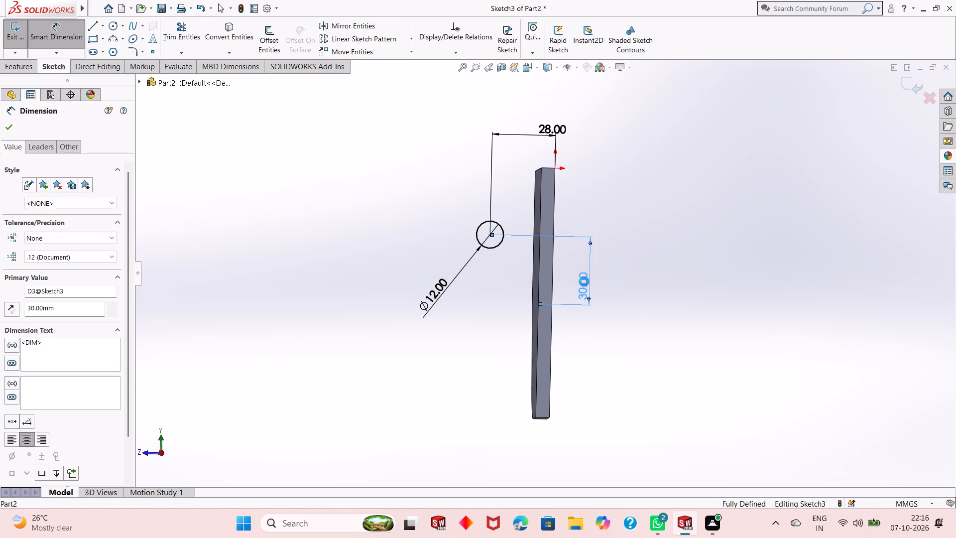
pyautogui.write('50')
pyautogui.press('Return')
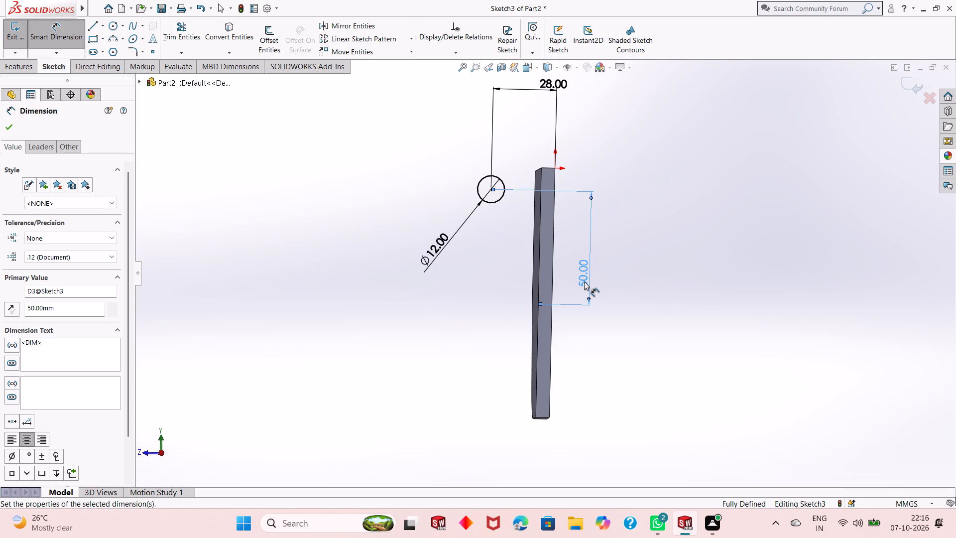
pyautogui.hotkey('ctrl', '8')
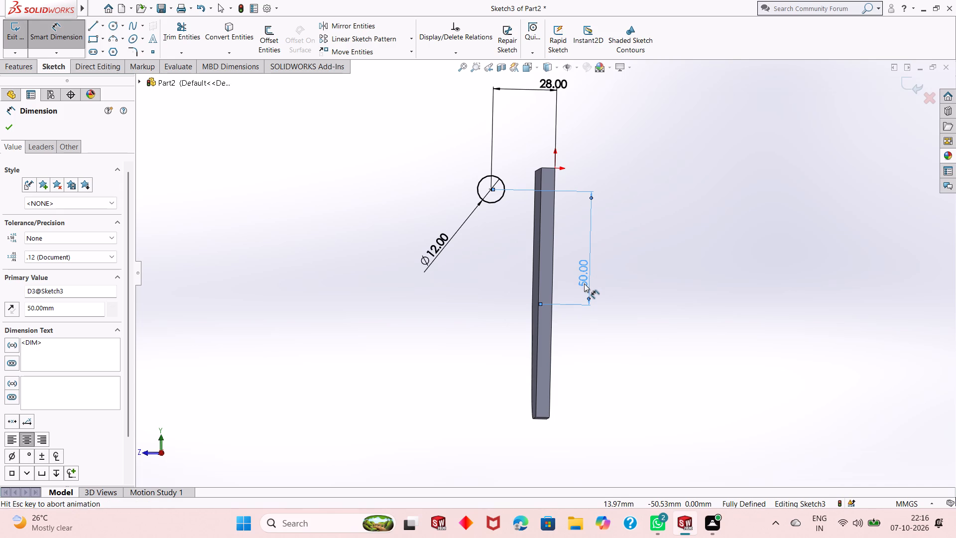
pyautogui.scroll(-2, 576, 254)
pyautogui.press('Escape')
pyautogui.press('Escape')
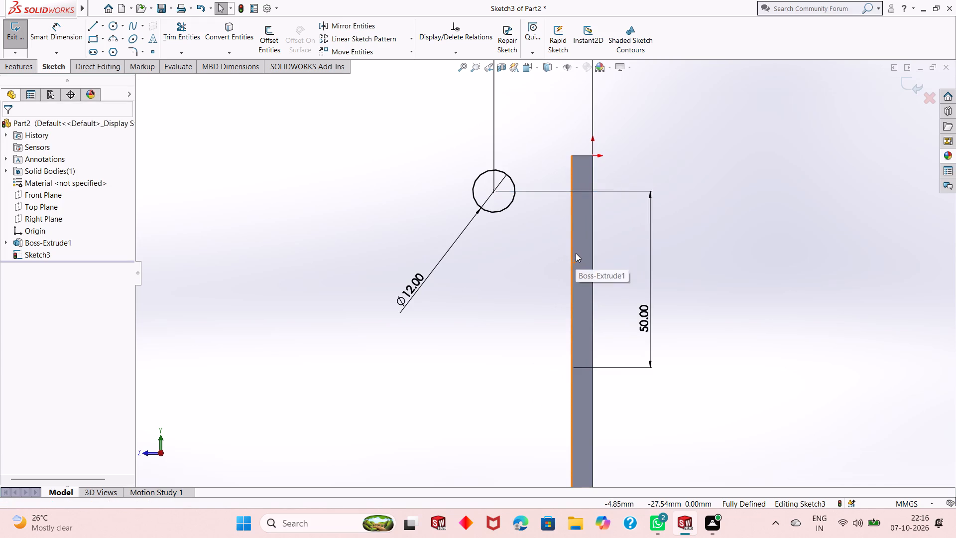
# Sketch a second circle about 25 mm in diameter, concentric with the 12 mm circle.
pyautogui.scroll(1, 375, 262)
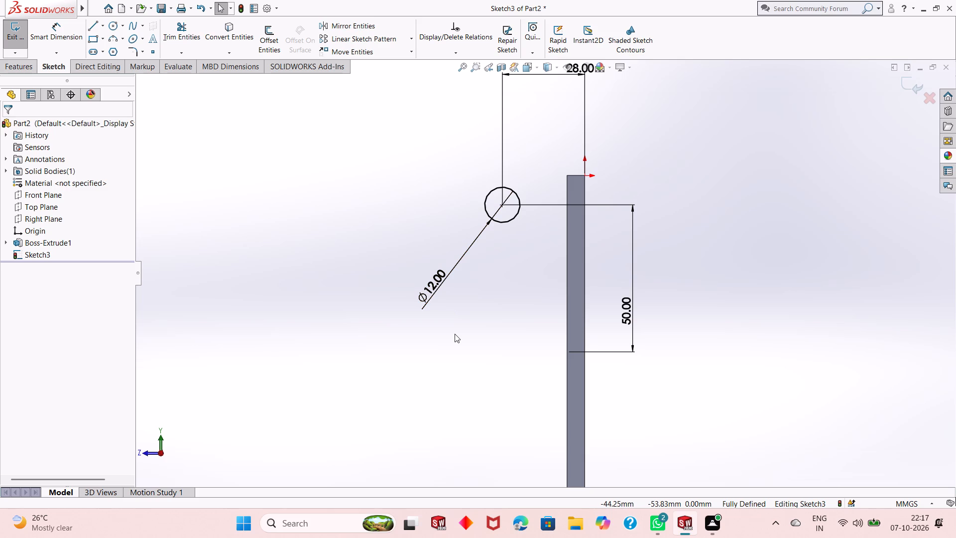
pyautogui.click(116, 25)
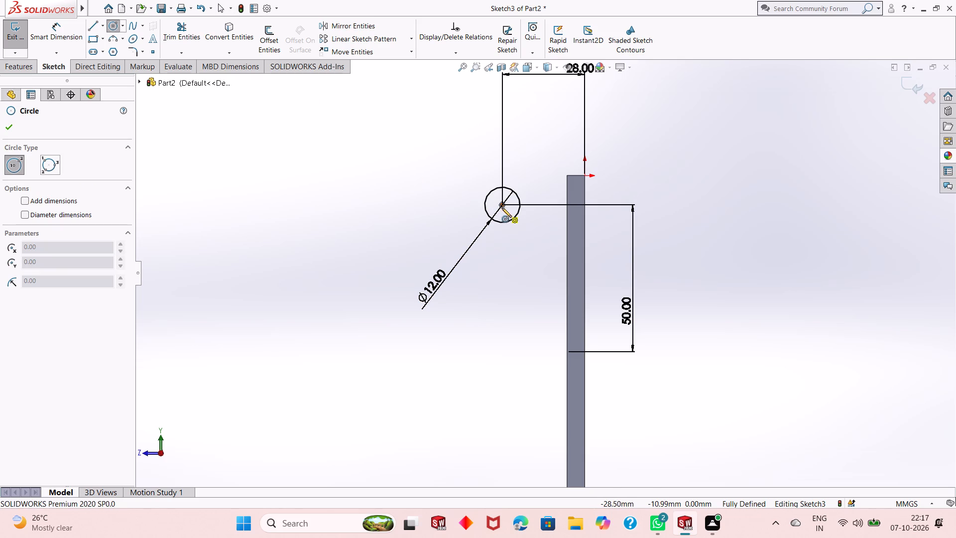
pyautogui.click(502, 207)
pyautogui.click(505, 168)
pyautogui.rightClick(630, 156)
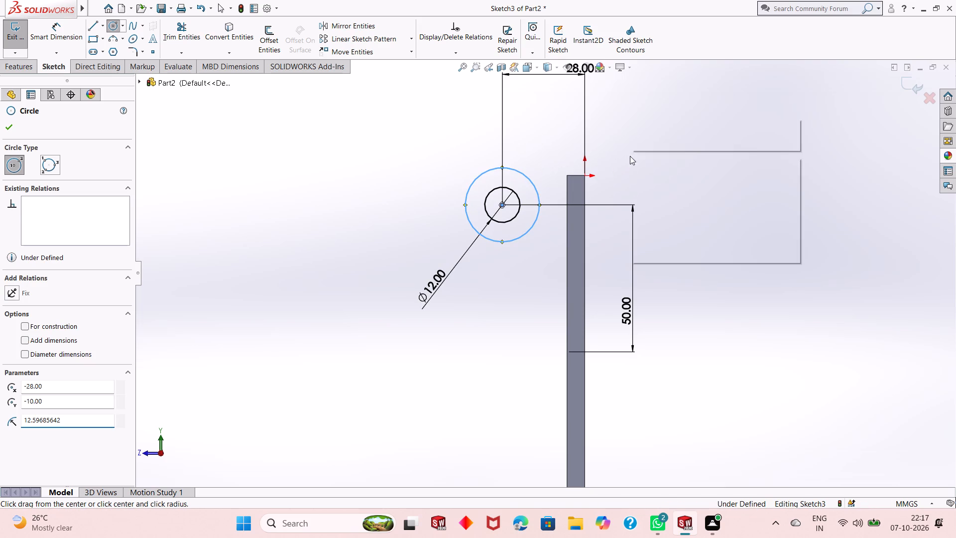
pyautogui.click(634, 159)
# Dimension the outer concentric circle's diameter as 42 mm.
pyautogui.click(69, 41)
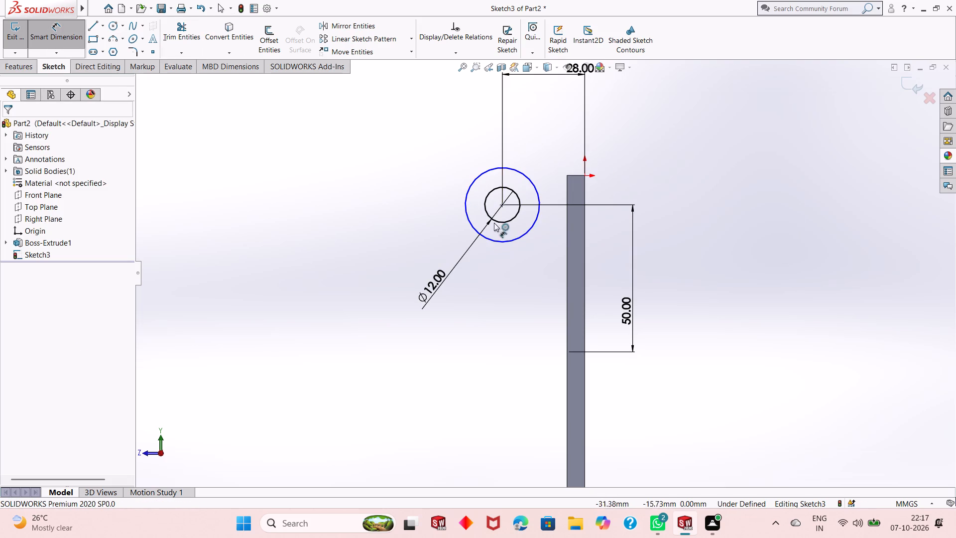
pyautogui.click(507, 241)
pyautogui.click(532, 285)
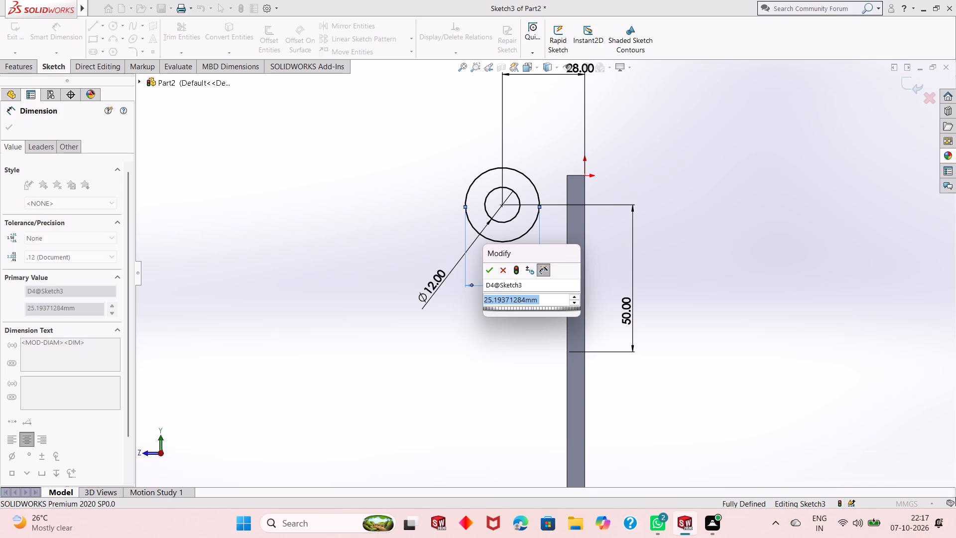
pyautogui.write('42')
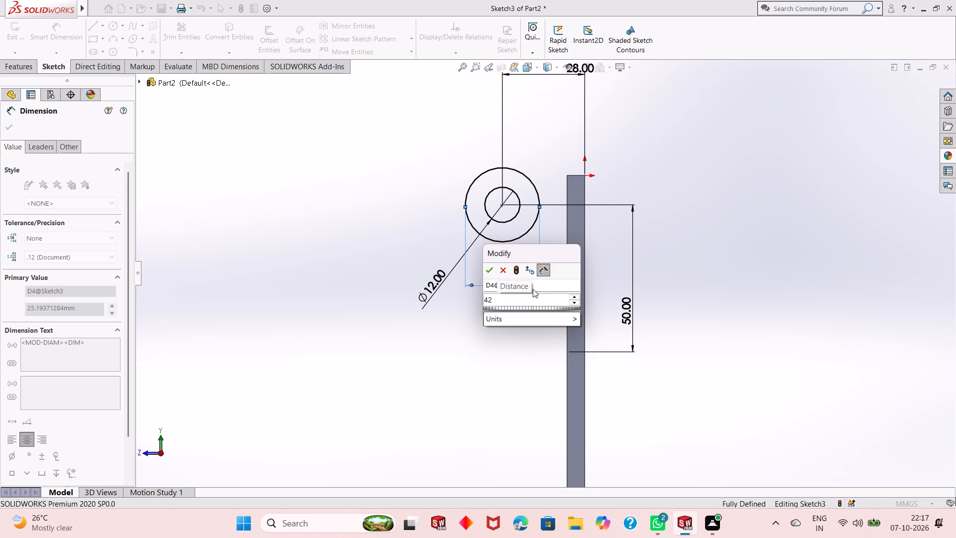
pyautogui.press('Return')
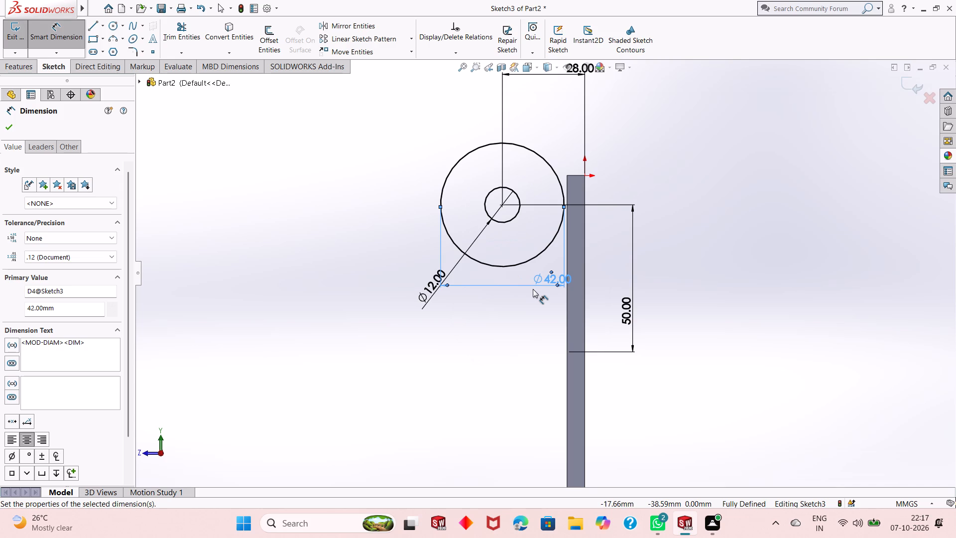
pyautogui.scroll(-1, 538, 224)
pyautogui.scroll(1, 537, 223)
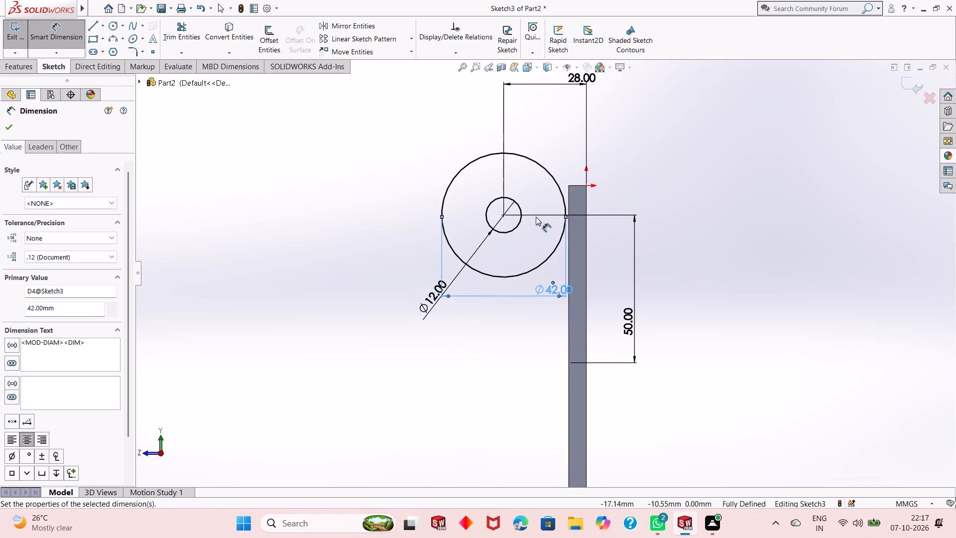
pyautogui.scroll(-1, 536, 217)
pyautogui.scroll(1, 536, 216)
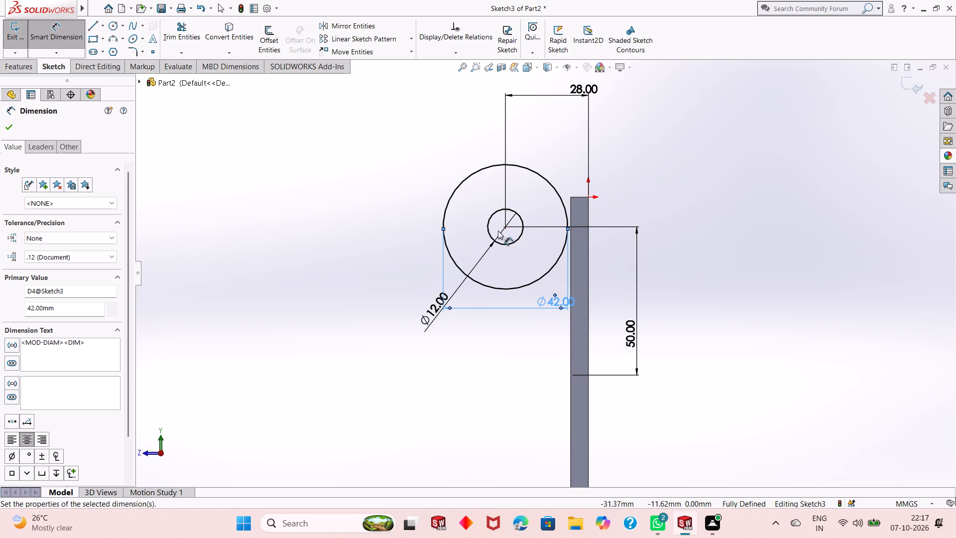
pyautogui.scroll(-2, 554, 217)
pyautogui.scroll(2, 527, 241)
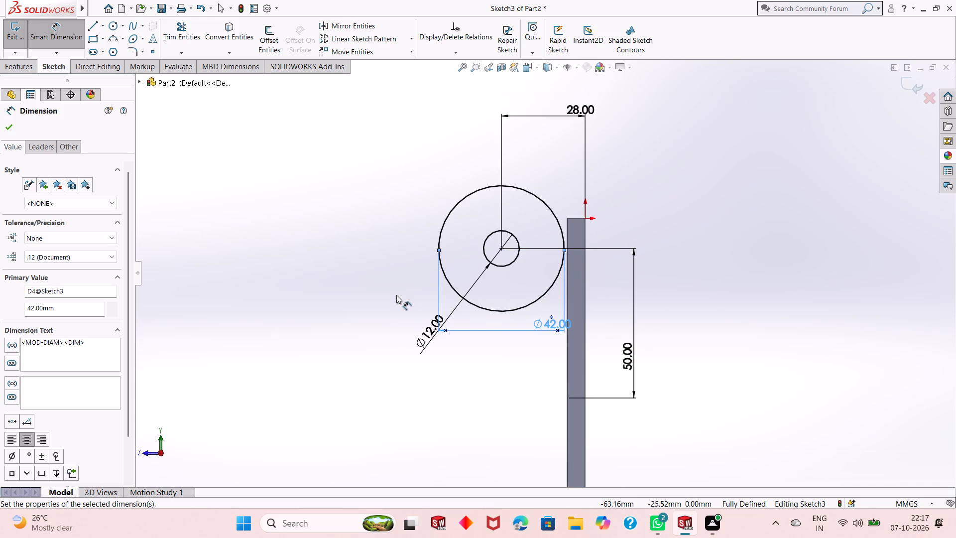
pyautogui.press('Escape')
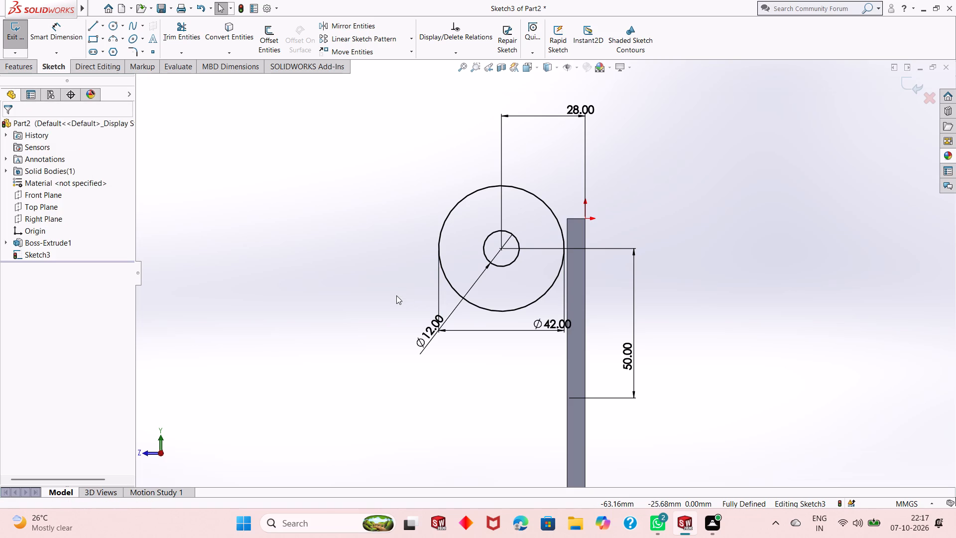
# Set the outer circle's diameter to 24 mm.
pyautogui.scroll(-2, 518, 250)
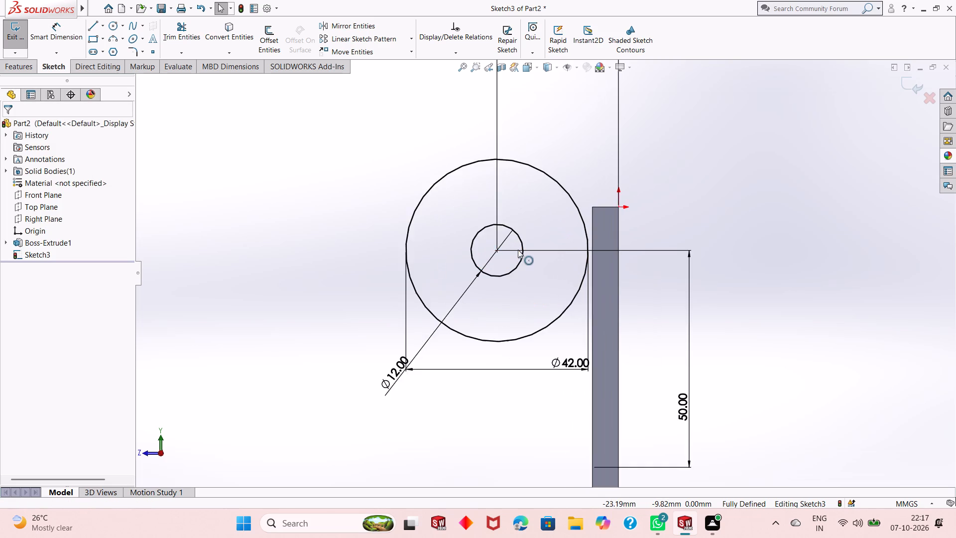
pyautogui.scroll(2, 517, 292)
pyautogui.moveTo(535, 355); pyautogui.dragTo(533, 361, button='middle')
pyautogui.scroll(-1, 532, 292)
pyautogui.scroll(1, 532, 292)
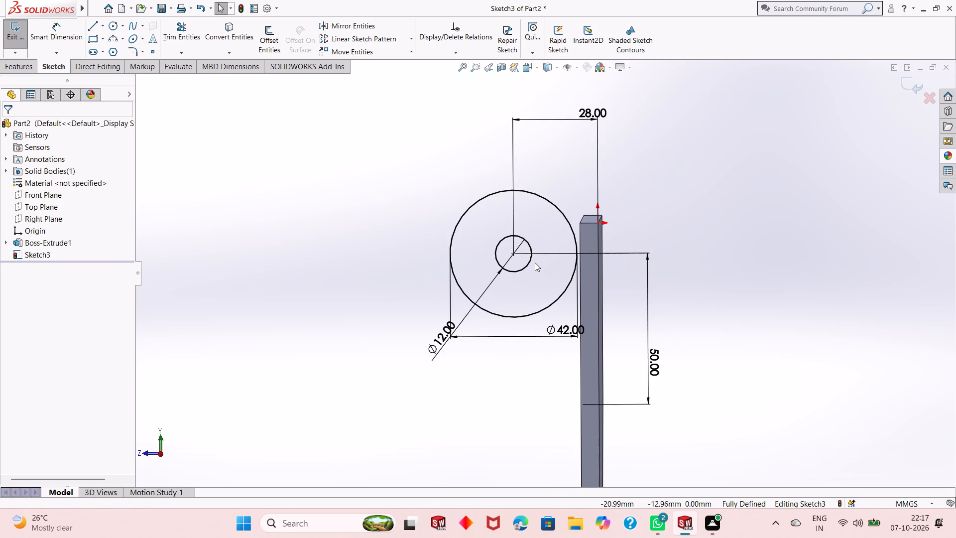
pyautogui.scroll(-1, 535, 262)
pyautogui.scroll(1, 535, 302)
pyautogui.moveTo(535, 372); pyautogui.dragTo(613, 362, button='middle')
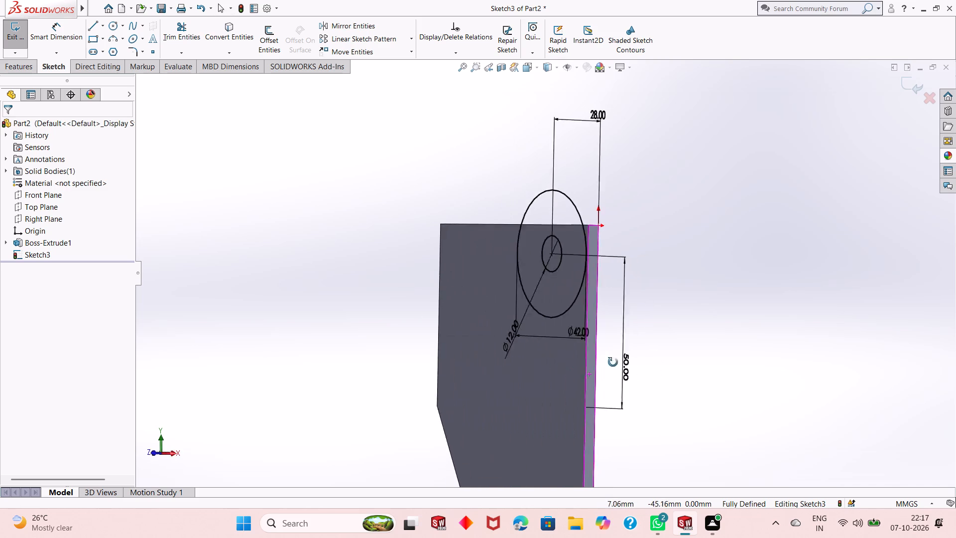
pyautogui.moveTo(613, 362); pyautogui.dragTo(526, 388, button='middle')
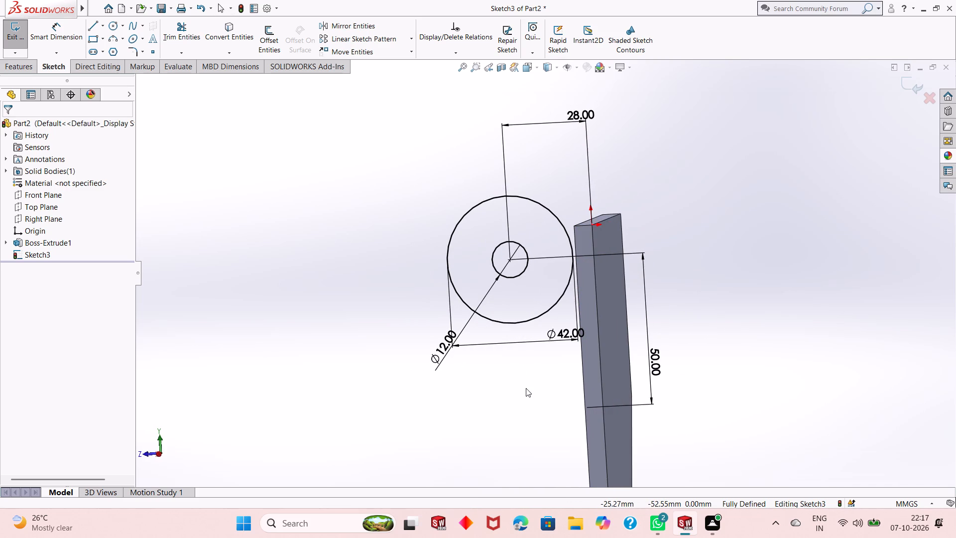
pyautogui.doubleClick(562, 338)
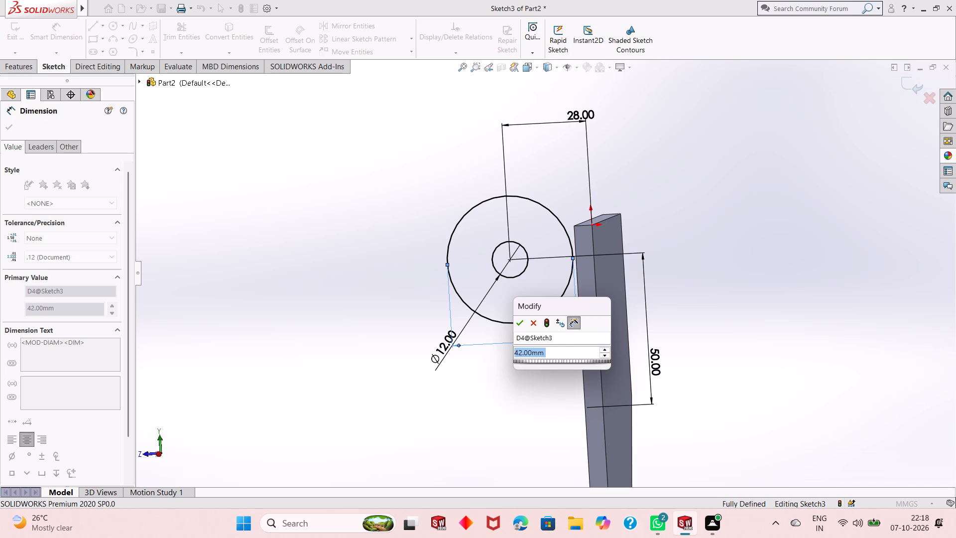
pyautogui.write('24')
pyautogui.press('Return')
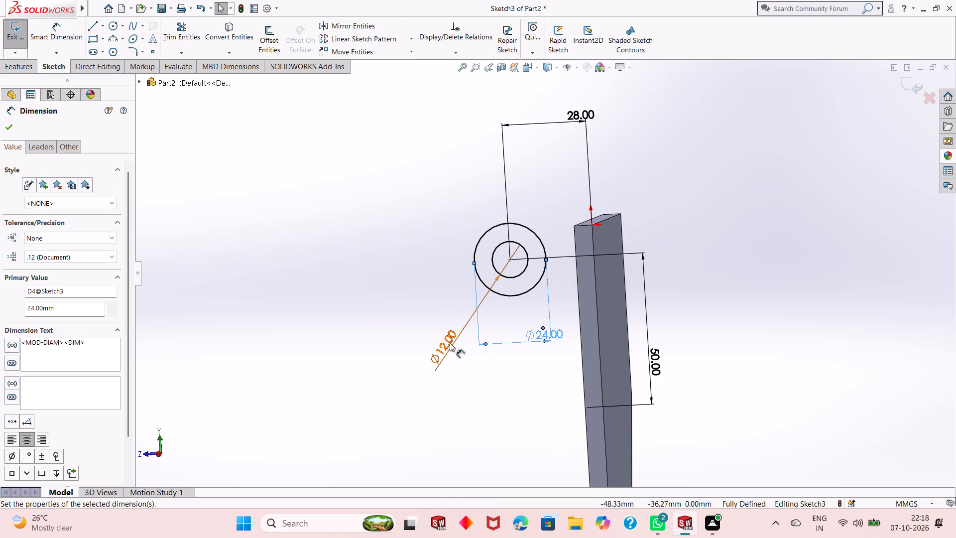
pyautogui.rightClick(360, 306)
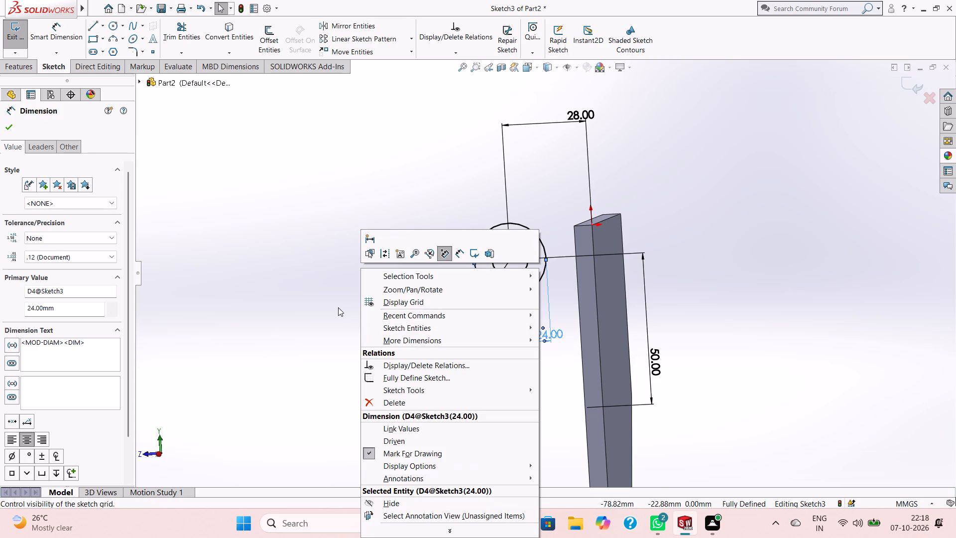
pyautogui.click(338, 307)
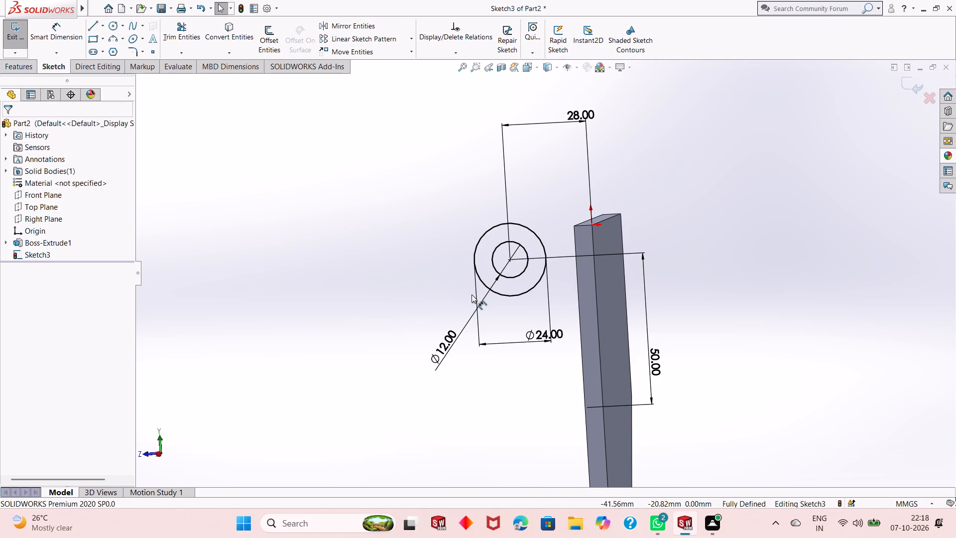
# Examine the position of the concentric circles relative to the plate from several angles.
pyautogui.hotkey('ctrl', '8')
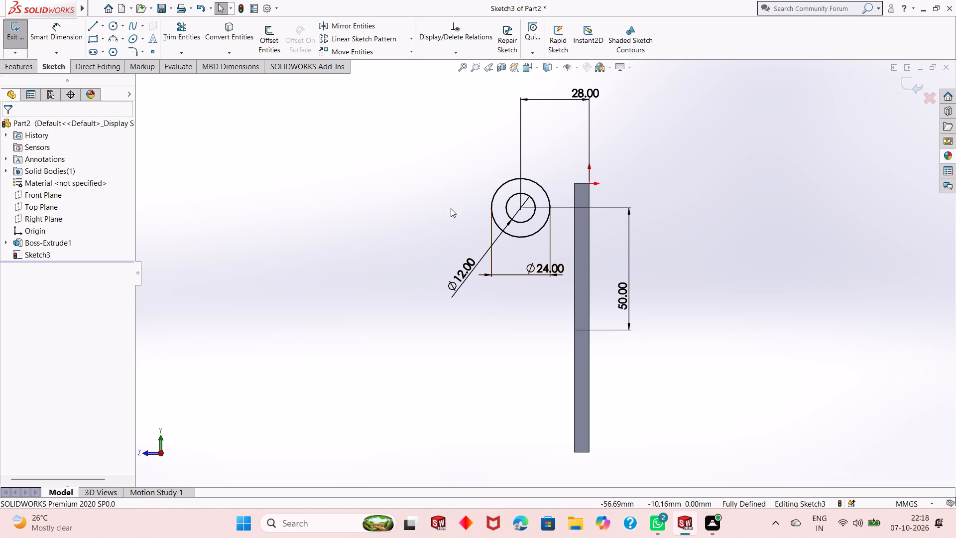
pyautogui.scroll(1, 479, 245)
pyautogui.scroll(-1, 530, 205)
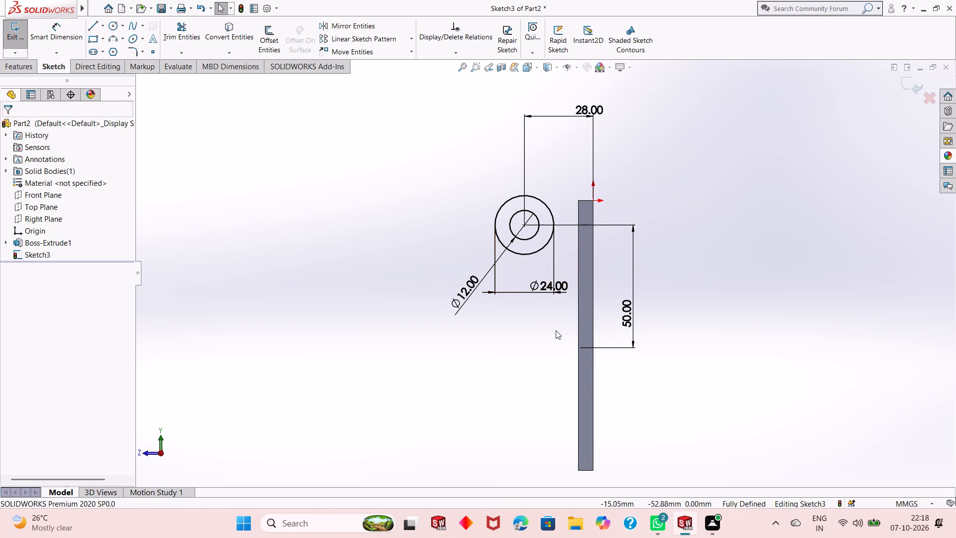
pyautogui.scroll(-1, 597, 297)
pyautogui.scroll(1, 591, 298)
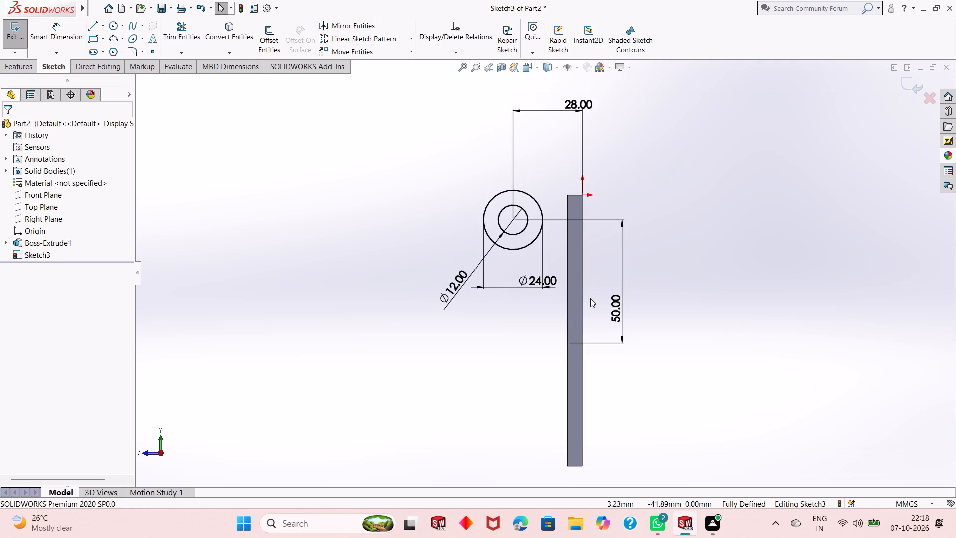
pyautogui.scroll(2, 483, 294)
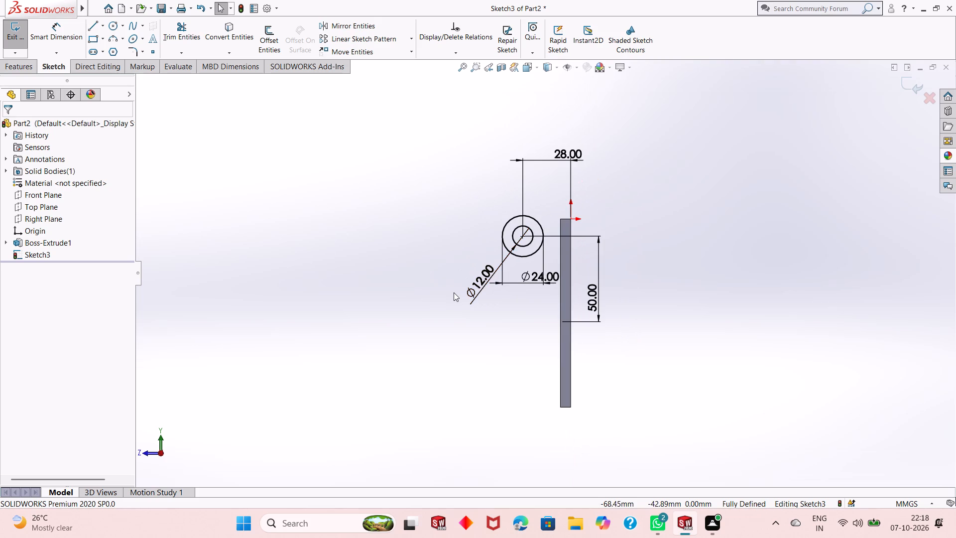
pyautogui.scroll(2, 505, 233)
pyautogui.scroll(-6, 539, 238)
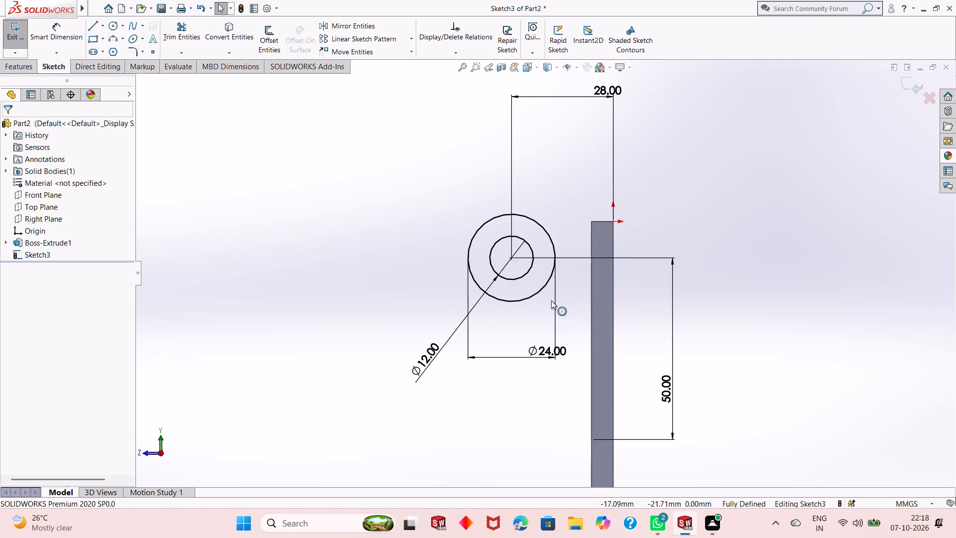
pyautogui.moveTo(551, 301); pyautogui.dragTo(747, 270, button='middle')
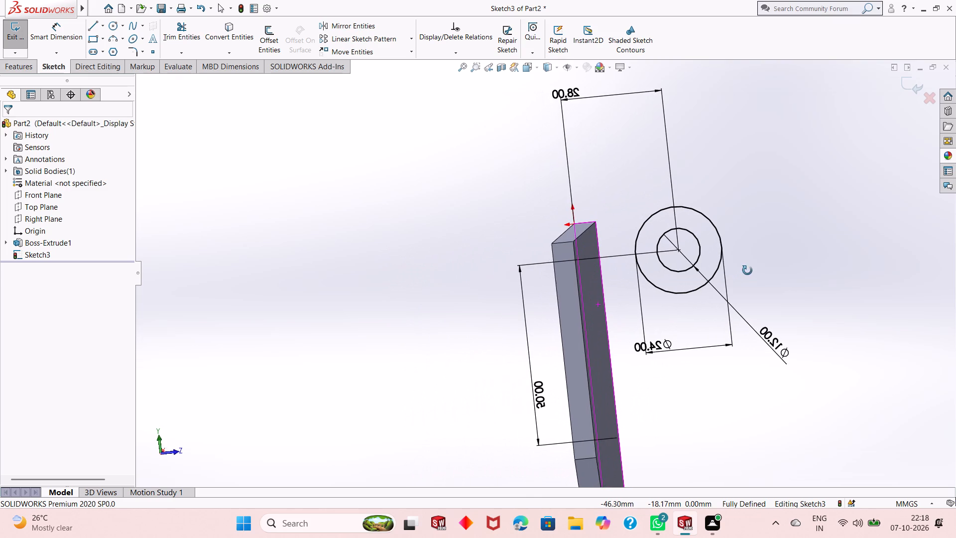
pyautogui.moveTo(747, 270); pyautogui.dragTo(551, 322, button='middle')
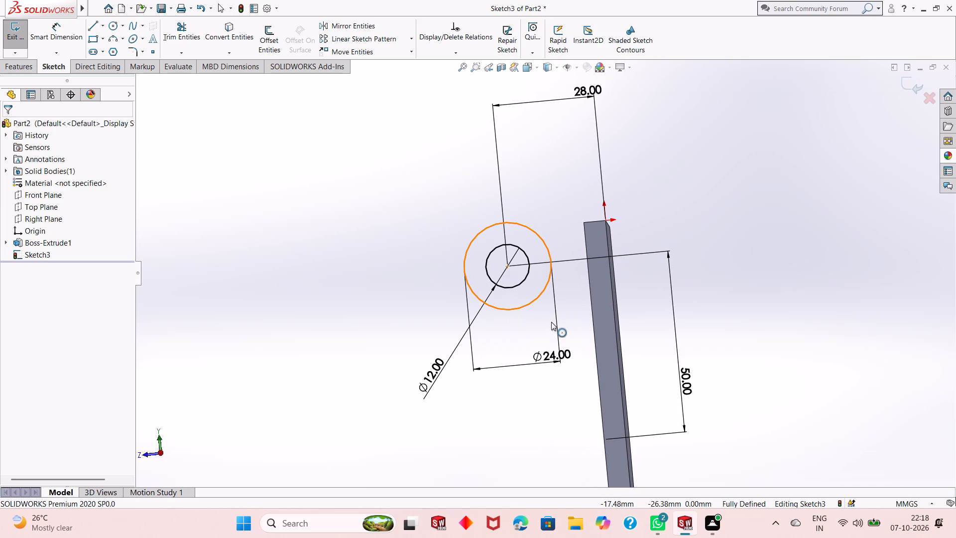
pyautogui.moveTo(589, 294); pyautogui.dragTo(601, 305, button='middle')
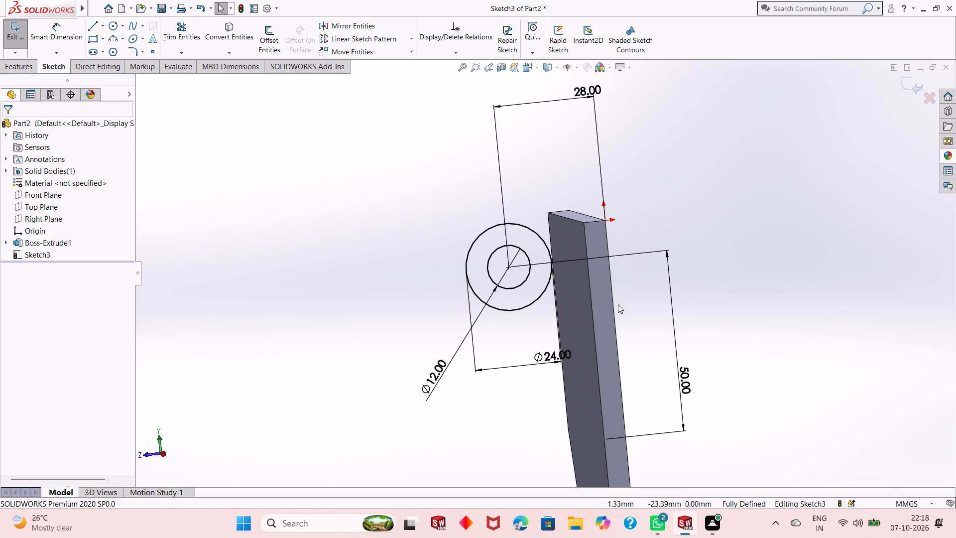
pyautogui.moveTo(618, 304); pyautogui.dragTo(629, 291, button='middle')
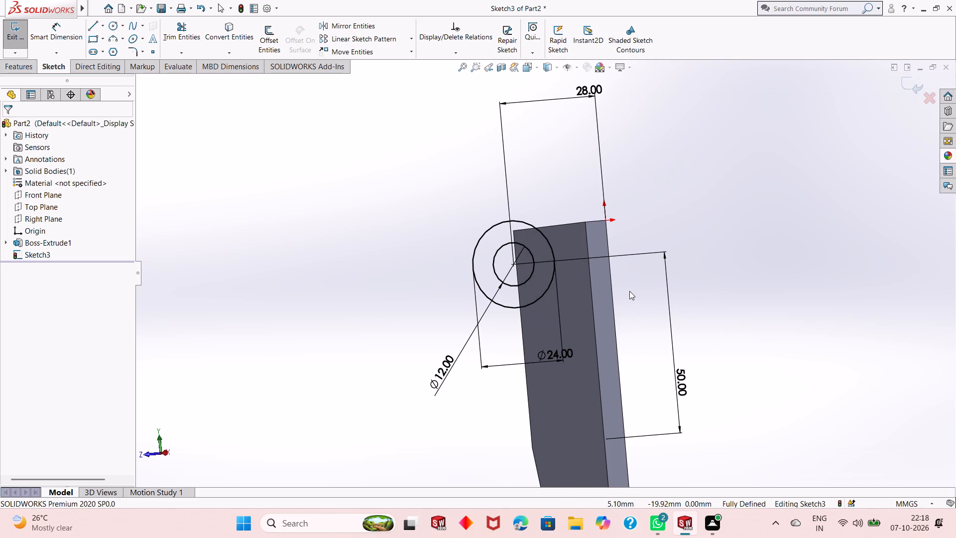
# Set the vertical distance between the circles' centre and the profile corner to 40 mm.
pyautogui.hotkey('ctrl', '8')
pyautogui.scroll(-1, 545, 205)
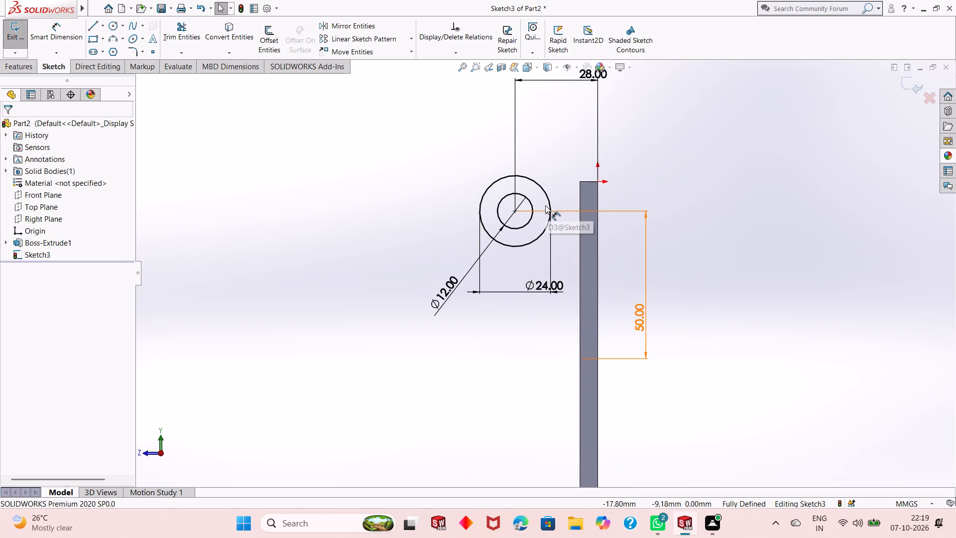
pyautogui.scroll(-1, 545, 205)
pyautogui.doubleClick(666, 347)
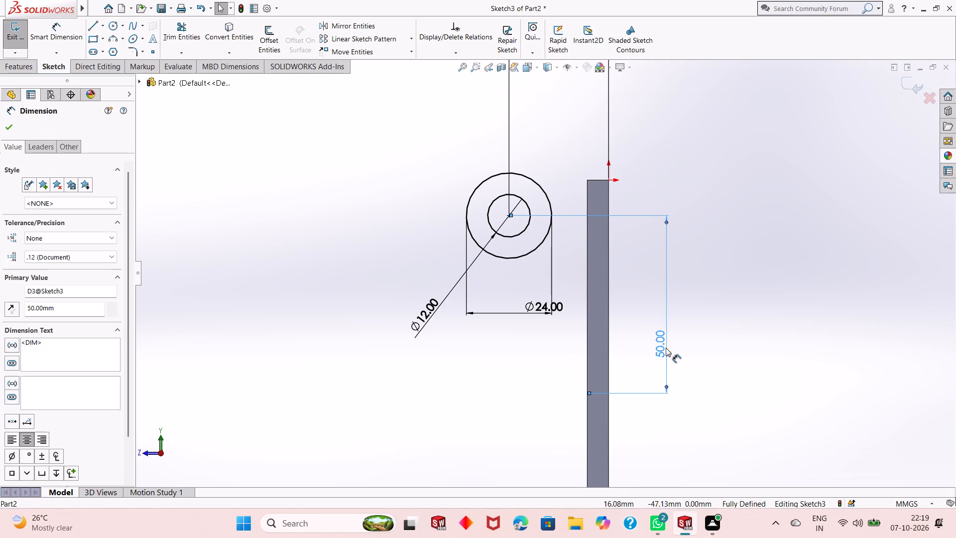
pyautogui.doubleClick(664, 351)
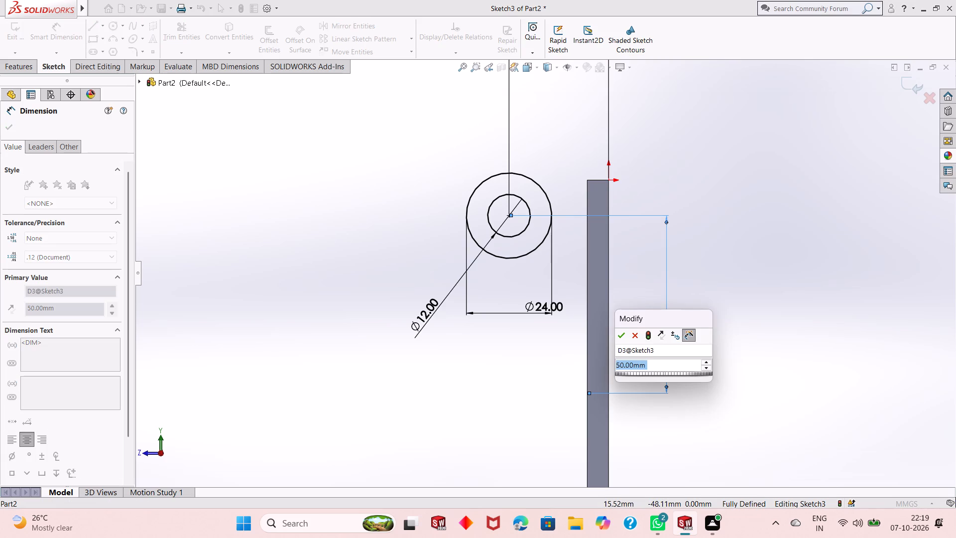
pyautogui.write('40')
pyautogui.press('Return')
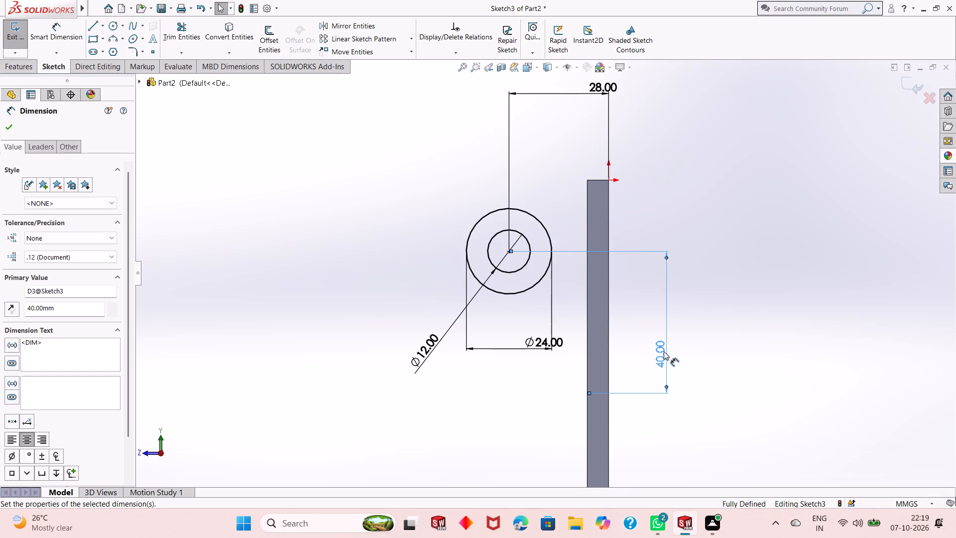
pyautogui.rightClick(687, 230)
pyautogui.click(600, 206)
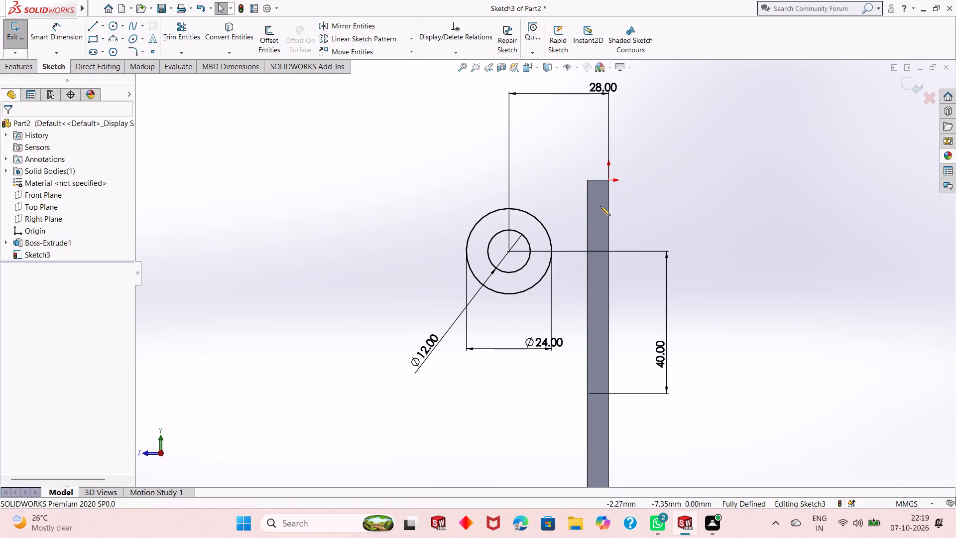
# Sketch a slanted line about 30 mm long from the plate's top corner nearest the circles to the upper part of the outer circle.
pyautogui.click(96, 24)
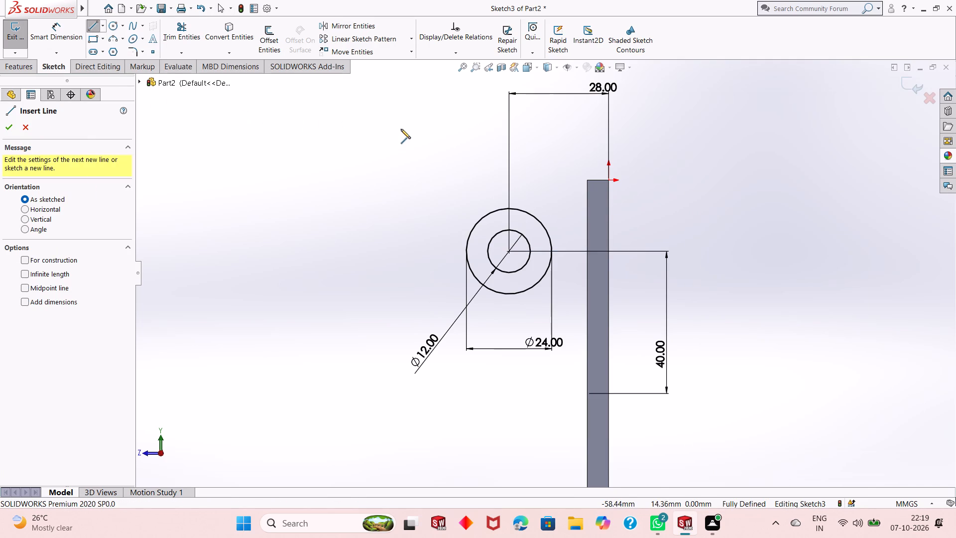
pyautogui.click(586, 180)
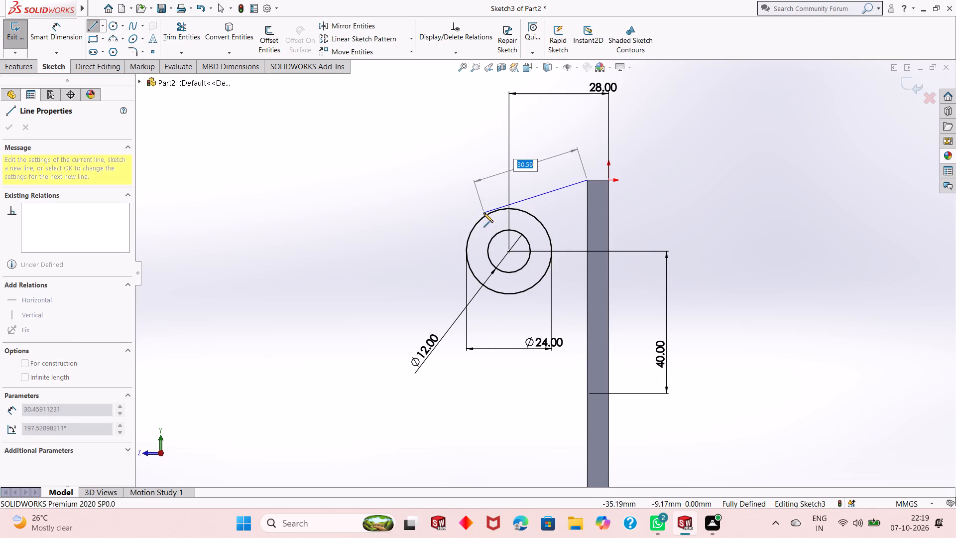
pyautogui.click(488, 213)
pyautogui.rightClick(487, 190)
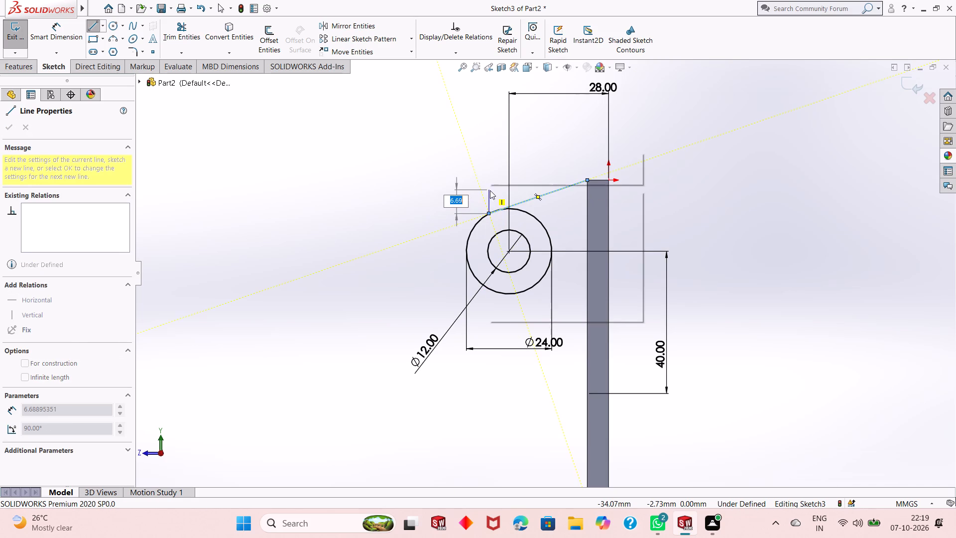
pyautogui.click(494, 195)
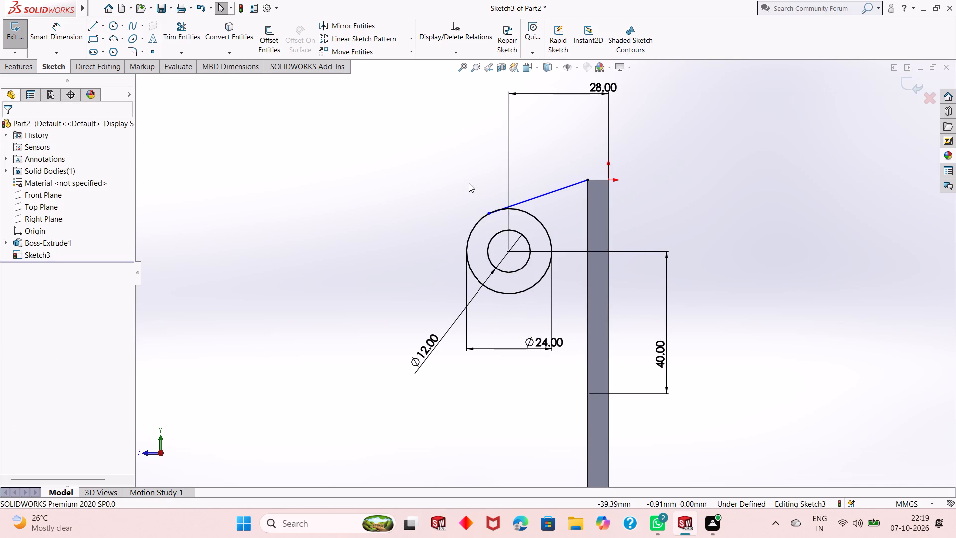
pyautogui.press('Escape')
pyautogui.press('Escape')
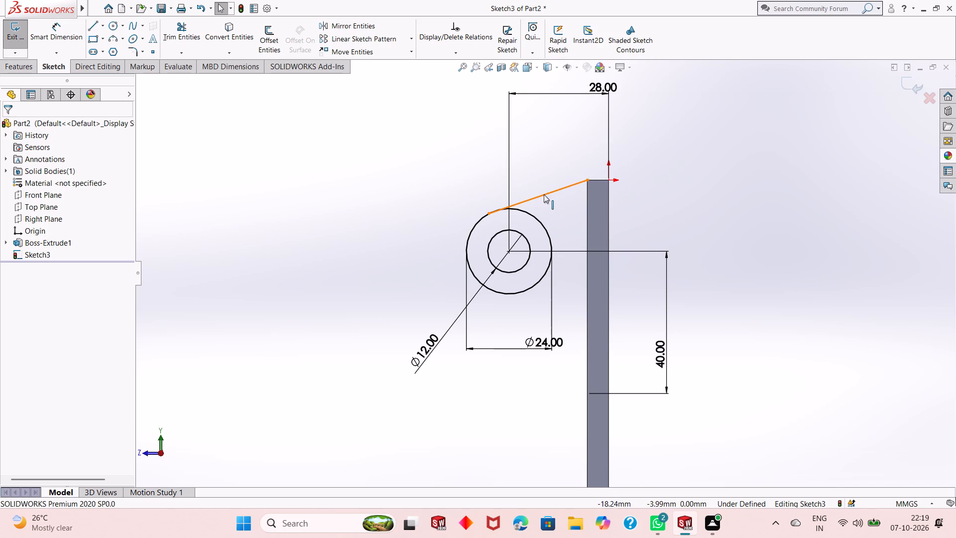
# Make the slanted line tangent to the 24 mm outer circle.
pyautogui.click(544, 195)
pyautogui.press('Escape')
pyautogui.press('Escape')
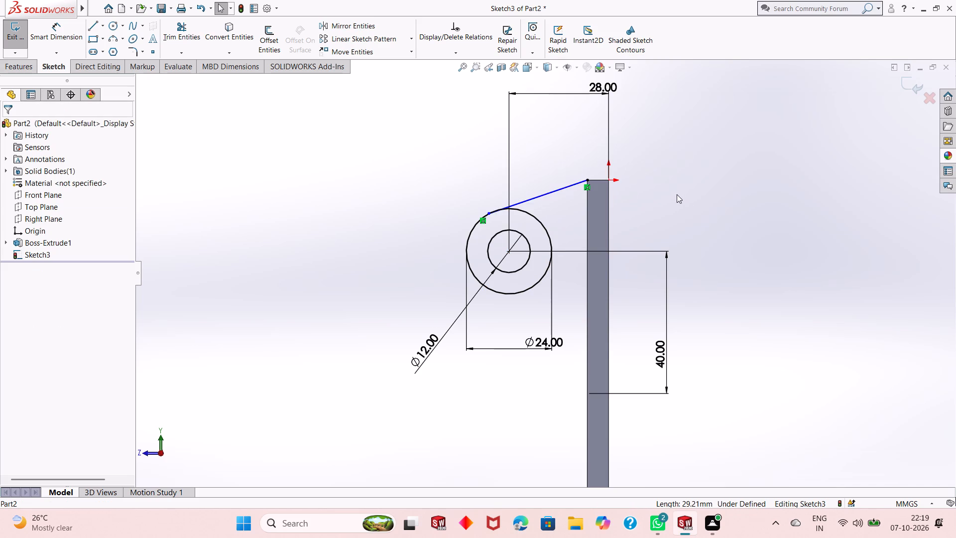
pyautogui.keyDown('ctrl'); pyautogui.click(522, 202); pyautogui.keyUp('ctrl')
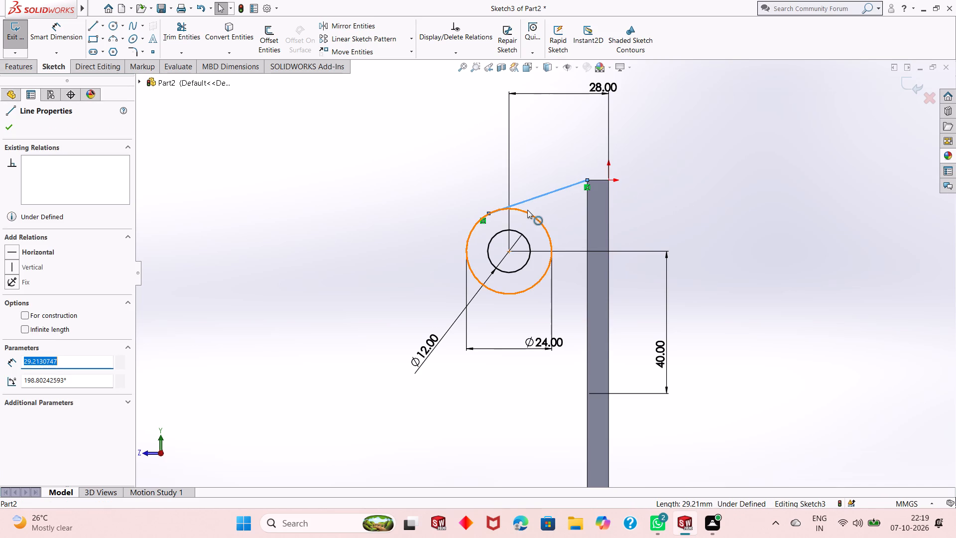
pyautogui.keyDown('ctrl'); pyautogui.click(527, 210); pyautogui.keyUp('ctrl')
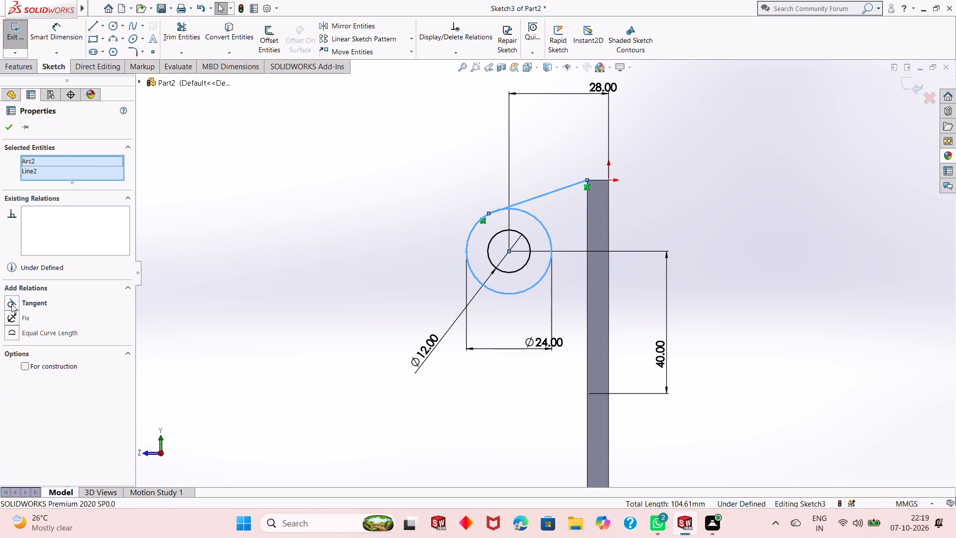
pyautogui.click(11, 304)
pyautogui.click(13, 134)
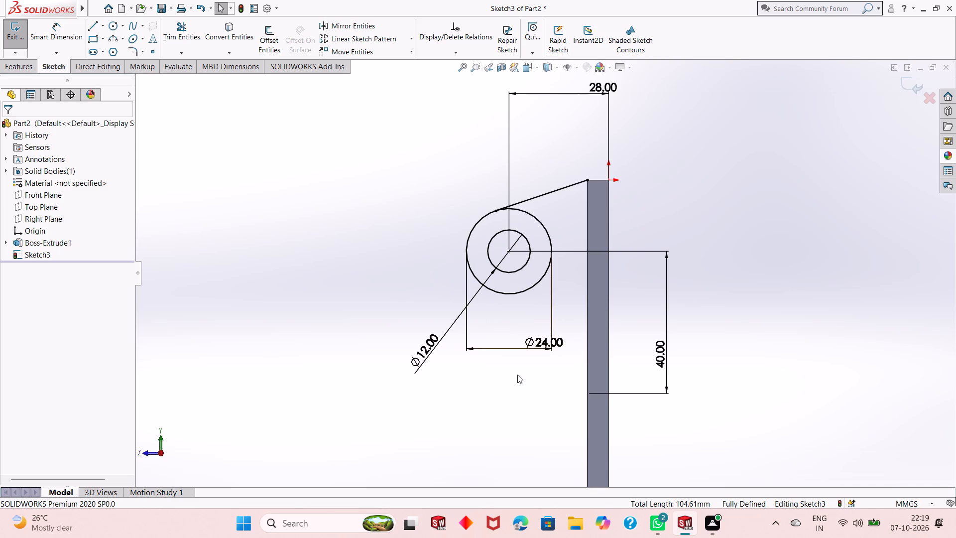
# Examine the concentric circles and the tangent line relative to the plate from several angles, ending with a view normal to the sketch.
pyautogui.moveTo(518, 376); pyautogui.dragTo(647, 359, button='middle')
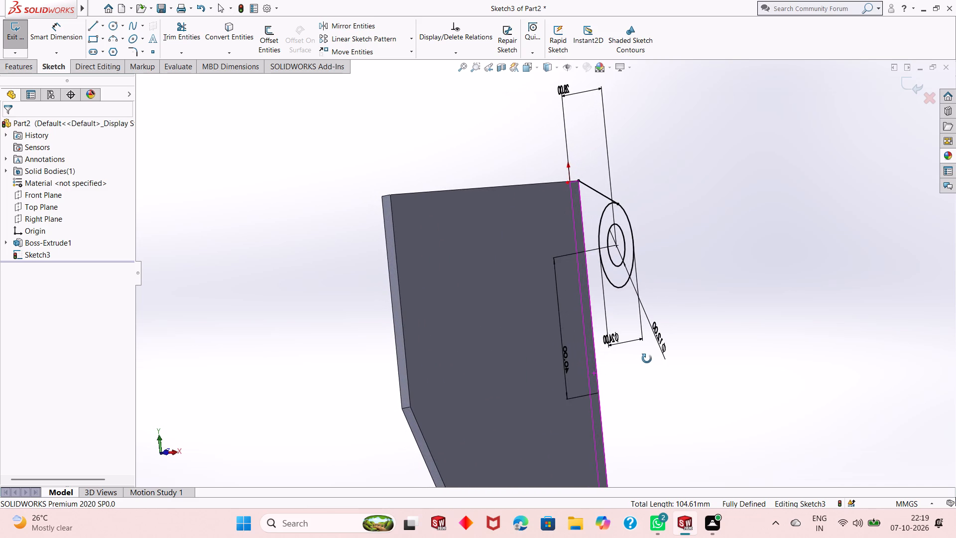
pyautogui.moveTo(647, 359); pyautogui.dragTo(590, 367, button='middle')
pyautogui.scroll(1, 569, 367)
pyautogui.scroll(1, 520, 374)
pyautogui.moveTo(510, 368); pyautogui.dragTo(519, 373, button='middle')
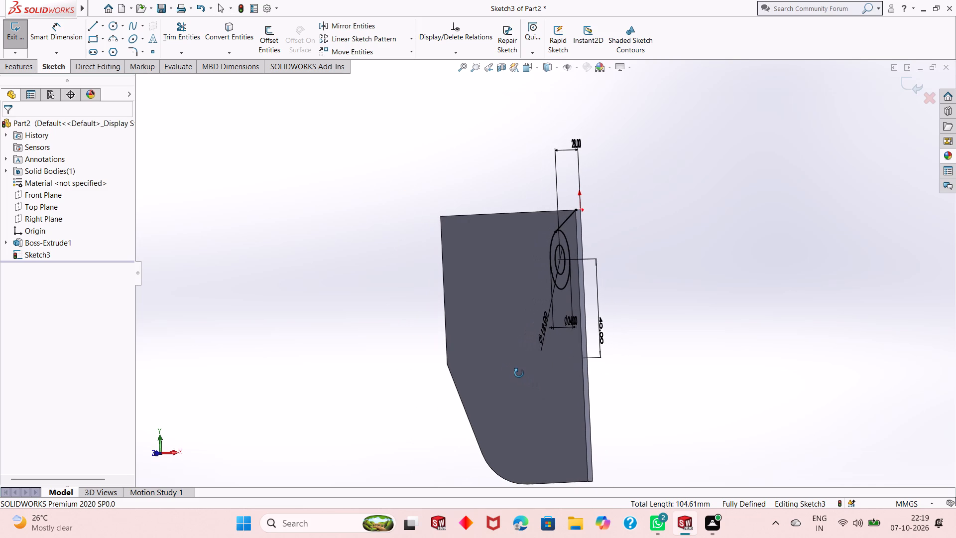
pyautogui.moveTo(519, 373); pyautogui.dragTo(524, 367, button='middle')
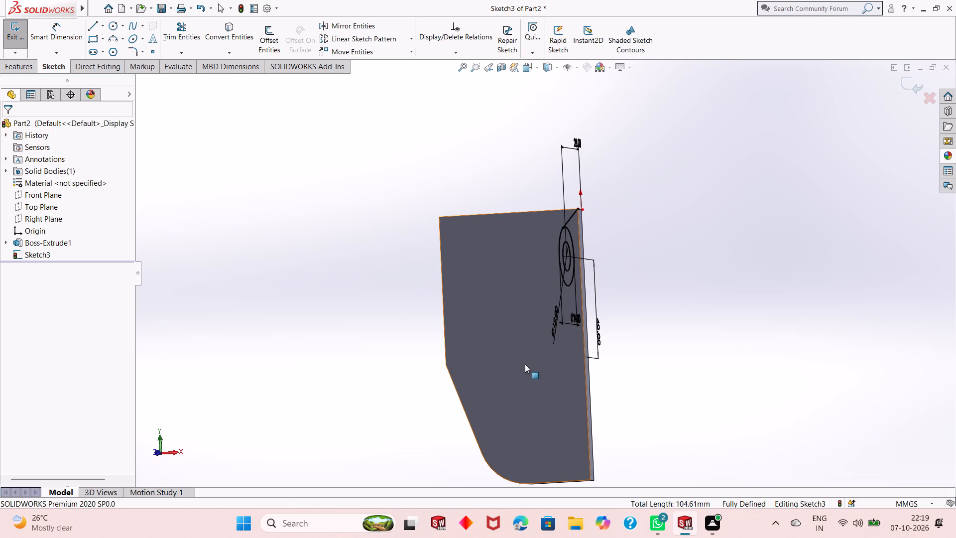
pyautogui.moveTo(612, 321); pyautogui.dragTo(667, 297, button='middle')
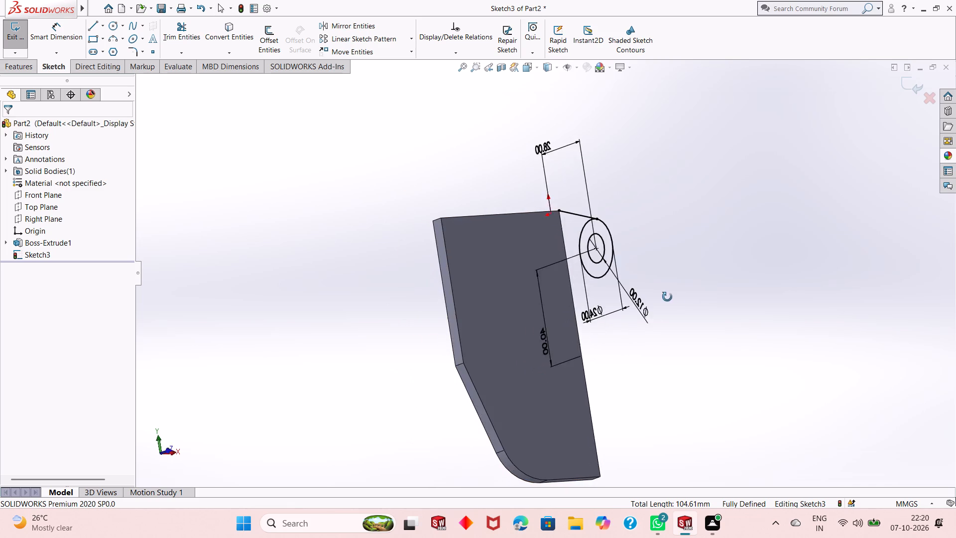
pyautogui.moveTo(667, 297); pyautogui.dragTo(529, 352, button='middle')
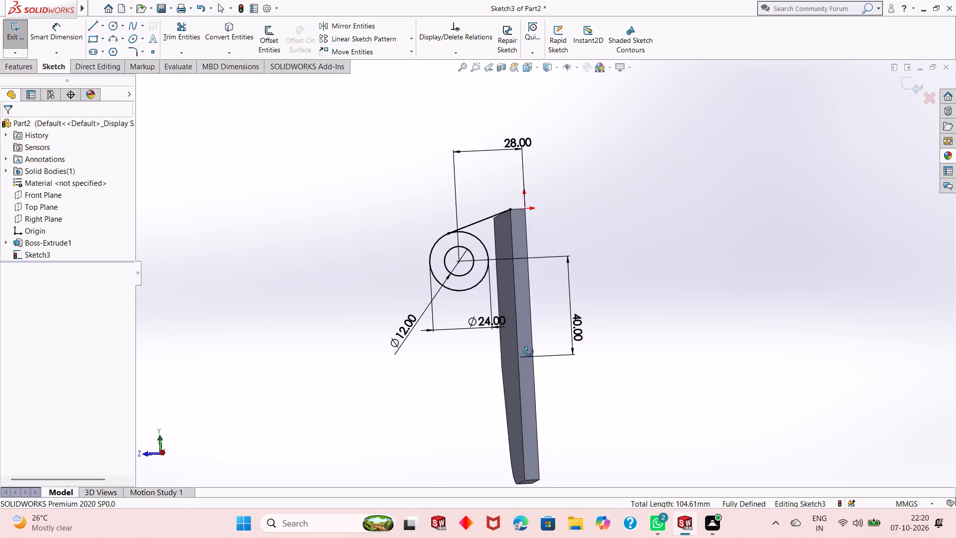
pyautogui.moveTo(529, 352); pyautogui.dragTo(520, 355, button='middle')
pyautogui.hotkey('ctrl', '8')
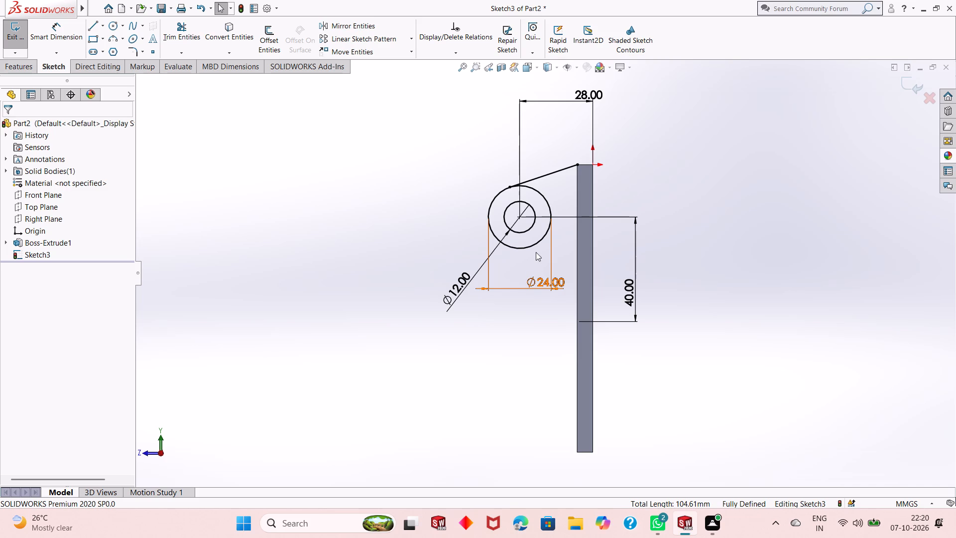
# Sketch a circle about 14 mm in diameter beside the plate, vertically below the centre of the concentric circles.
pyautogui.click(113, 28)
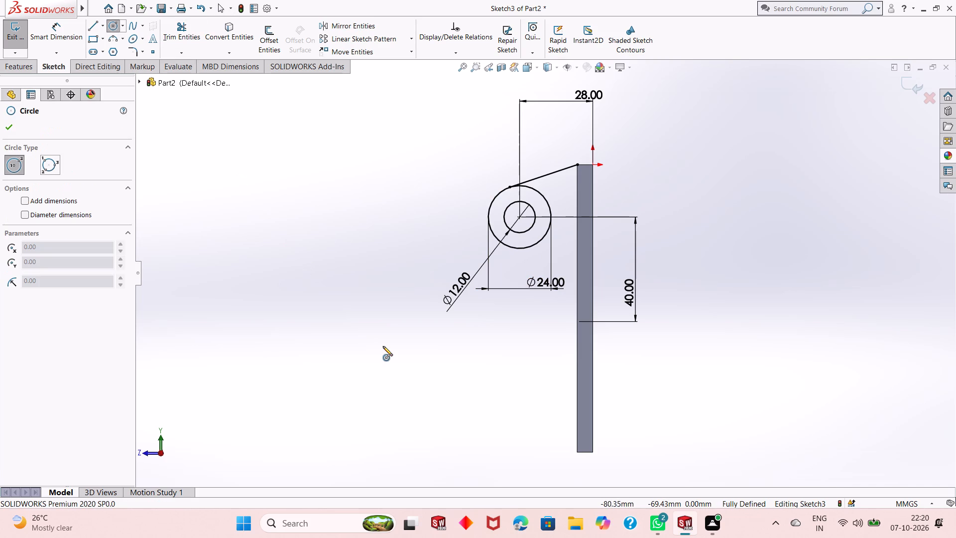
pyautogui.click(520, 331)
pyautogui.click(519, 349)
pyautogui.press('Escape')
pyautogui.press('Escape')
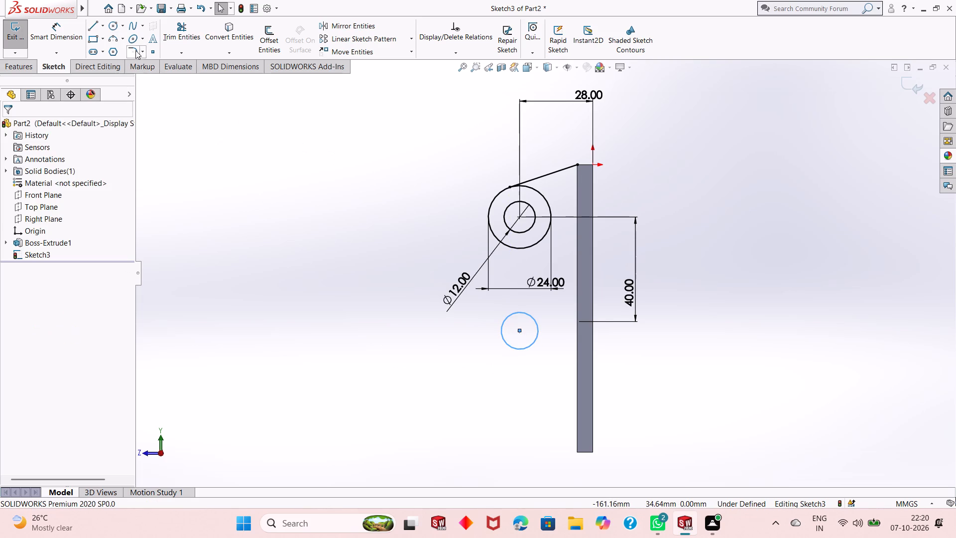
# Set the lower circle's diameter to 12 mm.
pyautogui.click(74, 41)
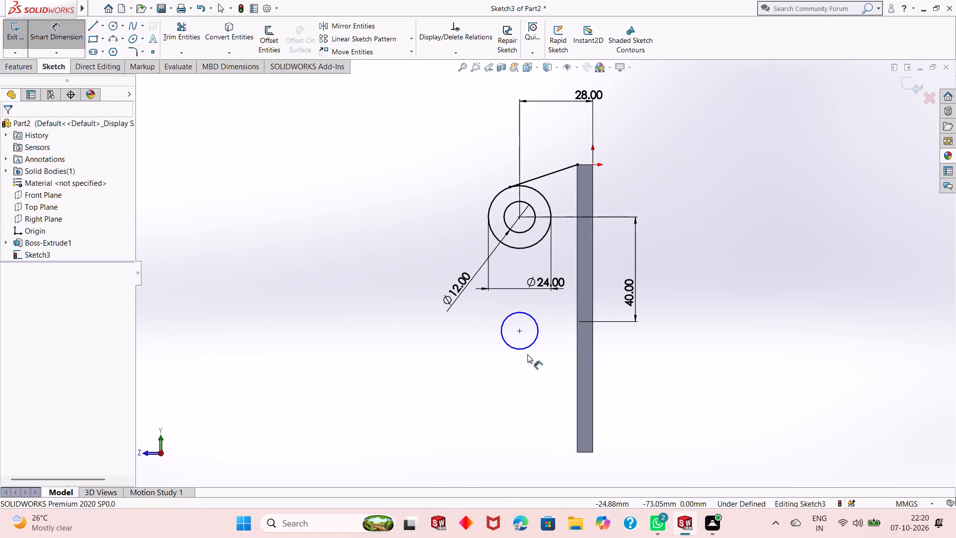
pyautogui.click(520, 352)
pyautogui.click(377, 418)
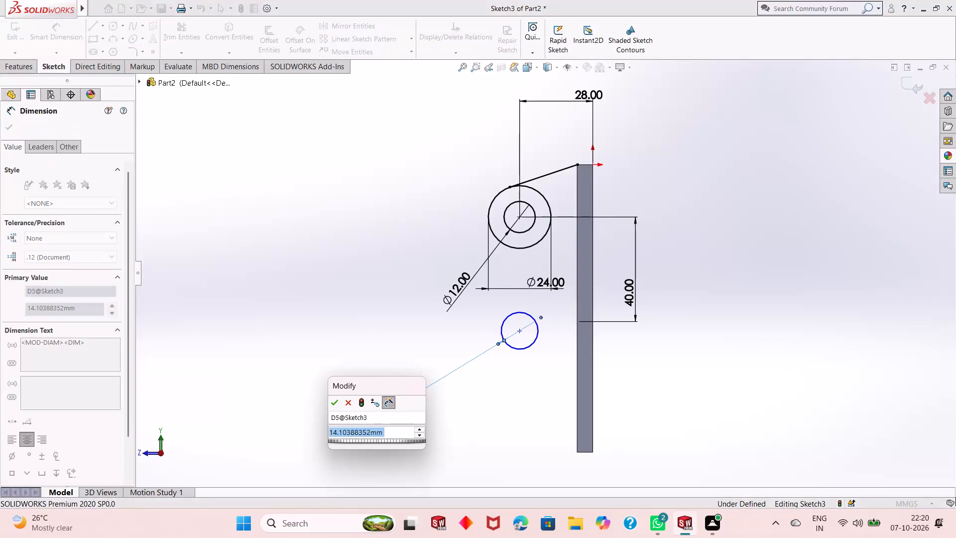
pyautogui.write('12')
pyautogui.press('Return')
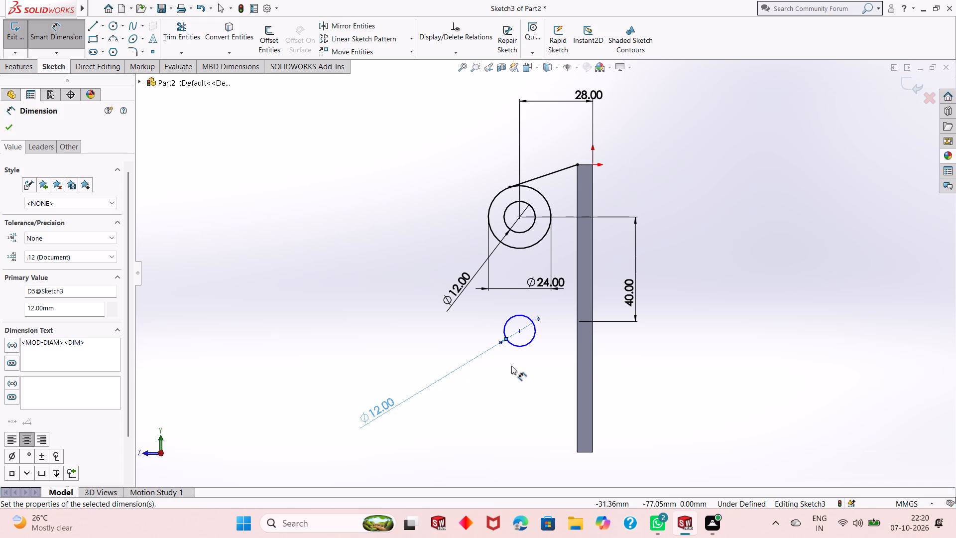
# Set the vertical distance between the upper circles' centre and the lower circle's centre to 40 mm.
pyautogui.click(517, 217)
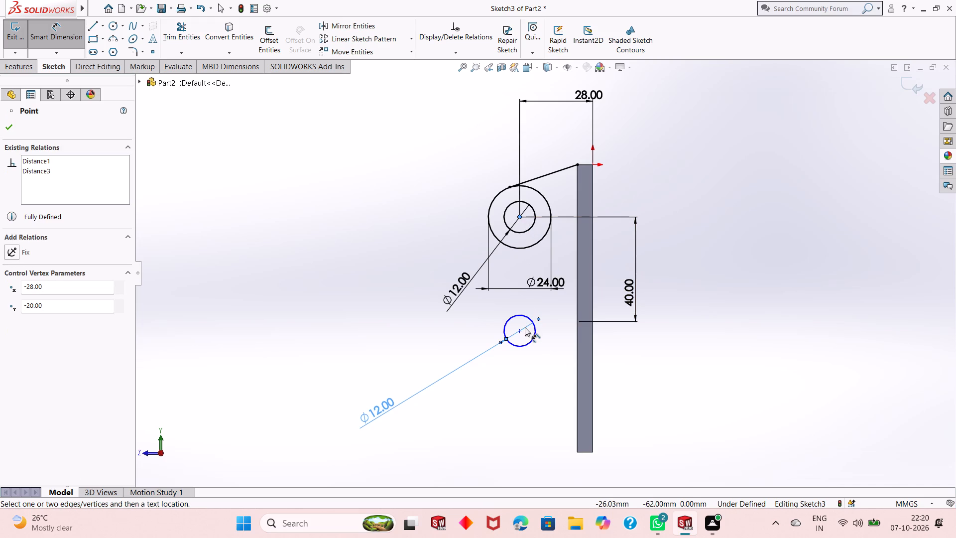
pyautogui.click(517, 332)
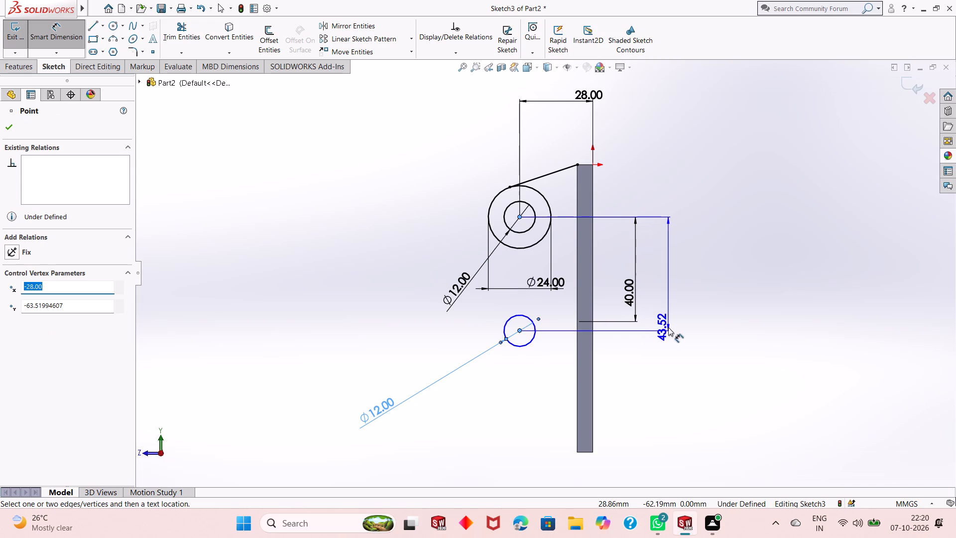
pyautogui.click(669, 327)
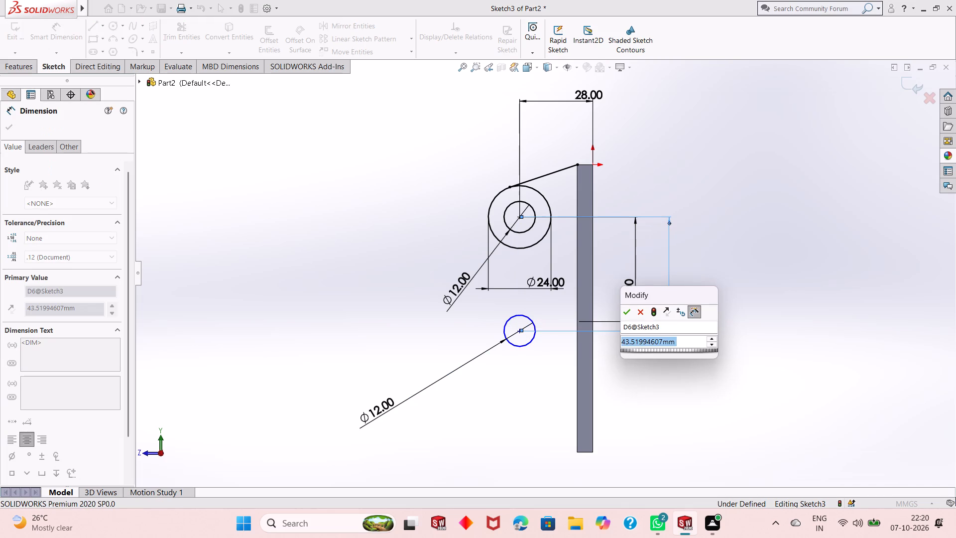
pyautogui.write('40')
pyautogui.press('Return')
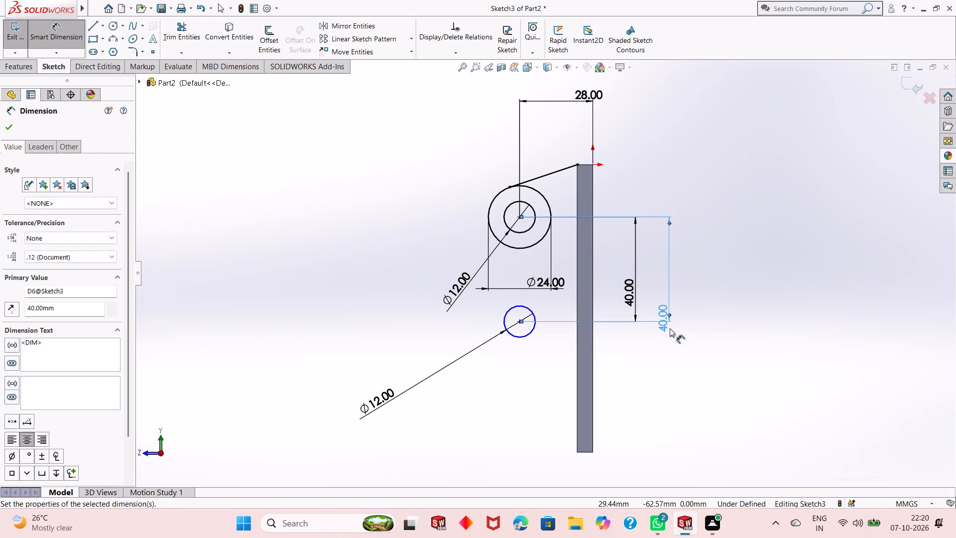
pyautogui.press('Escape')
pyautogui.press('Escape')
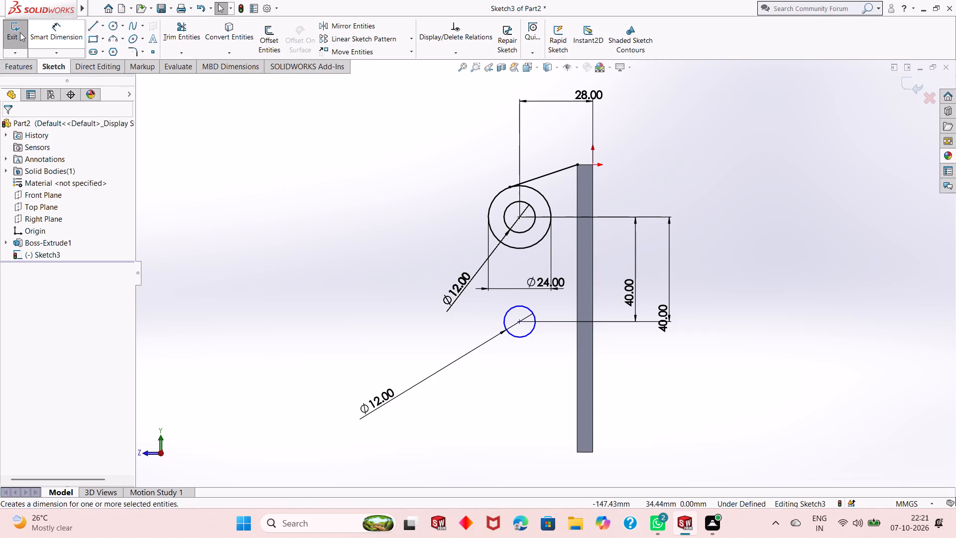
# Dimension the horizontal distance from the lower circle's centre to the plate's far vertical edge as 28 mm.
pyautogui.click(68, 39)
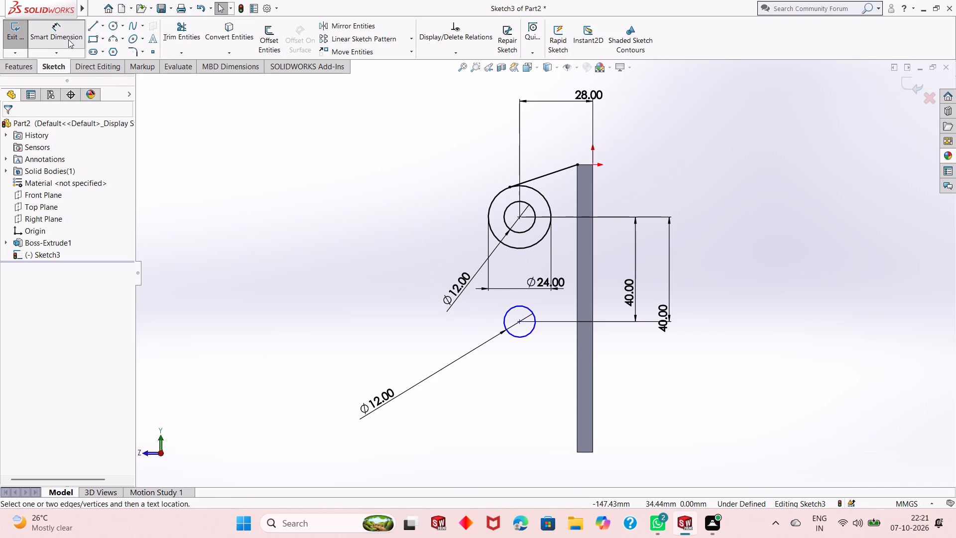
pyautogui.click(521, 324)
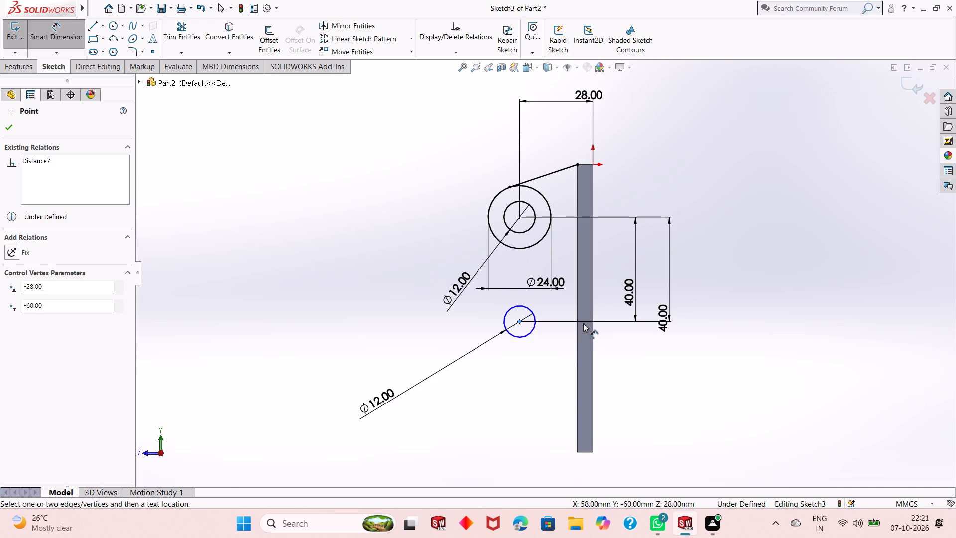
pyautogui.click(591, 323)
pyautogui.click(594, 333)
pyautogui.click(633, 350)
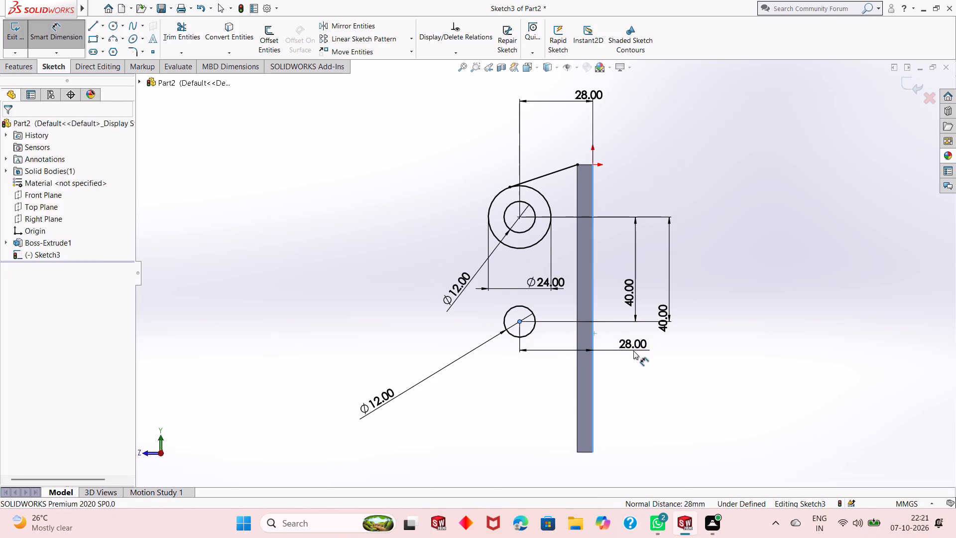
pyautogui.press('Return')
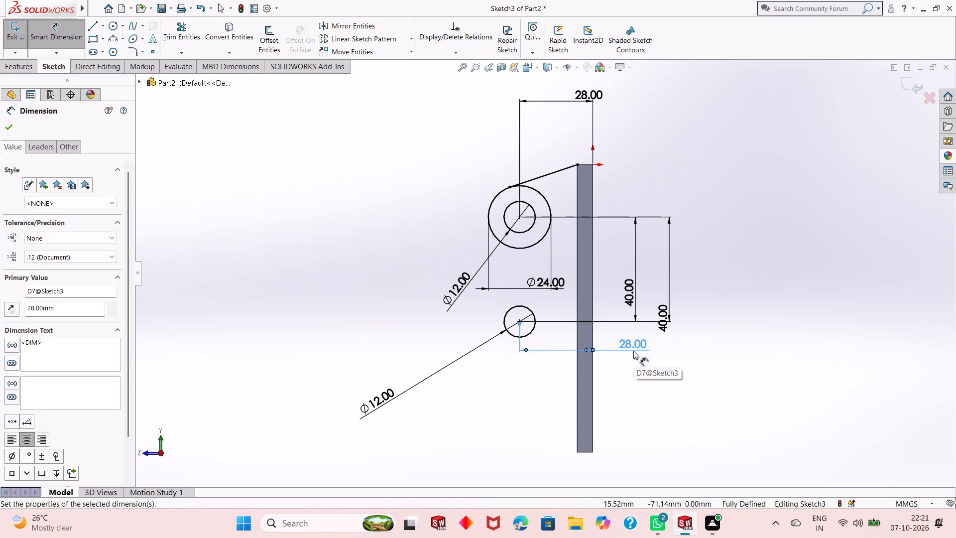
pyautogui.rightClick(297, 293)
pyautogui.click(317, 327)
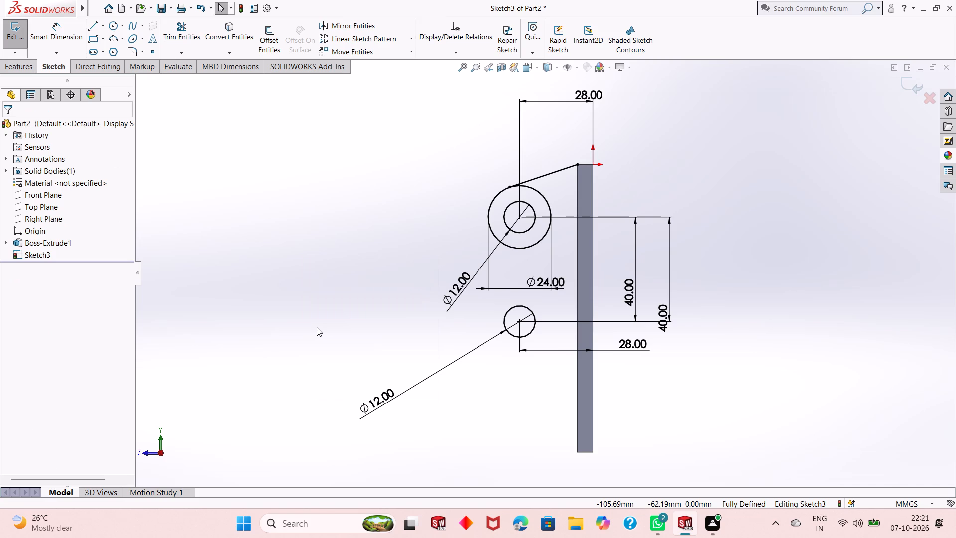
# Sketch a concentric circle about 22 mm in diameter around the lower 12 mm circle.
pyautogui.click(110, 30)
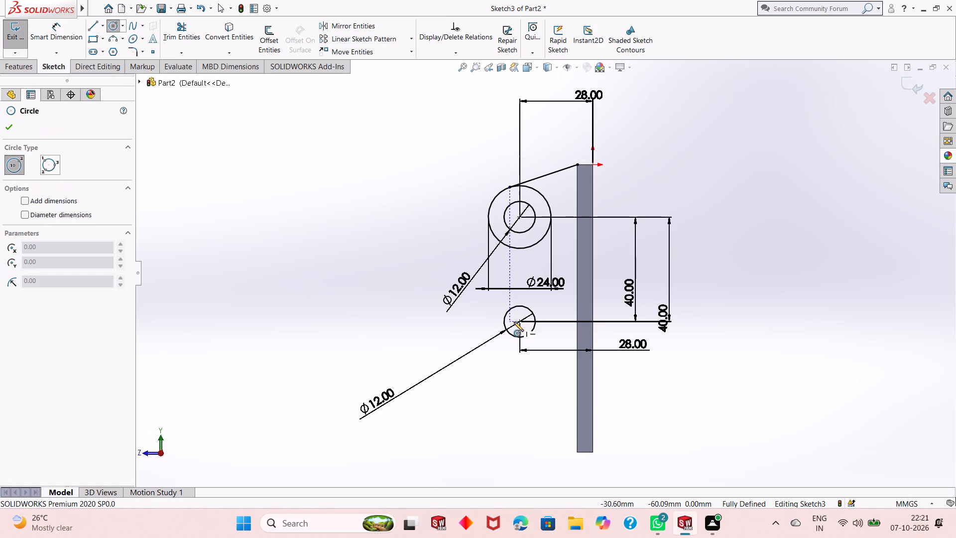
pyautogui.click(520, 321)
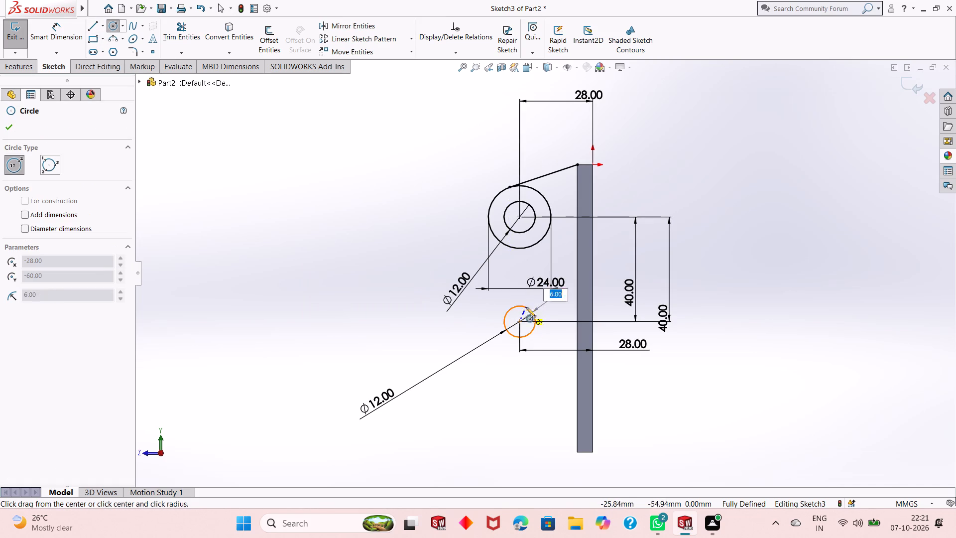
pyautogui.click(533, 295)
pyautogui.press('Escape')
pyautogui.press('Escape')
pyautogui.press('Escape')
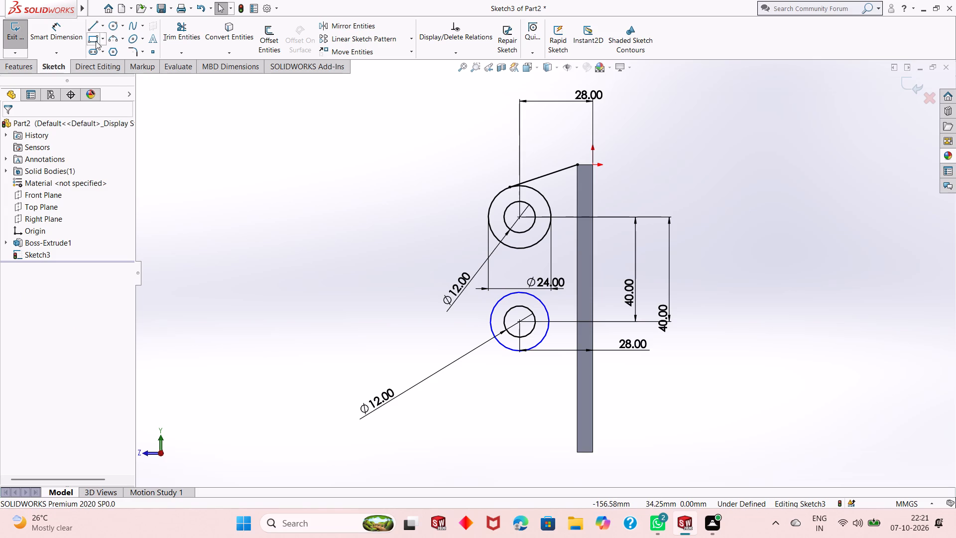
# Set the lower outer circle's diameter to 24 mm.
pyautogui.click(78, 41)
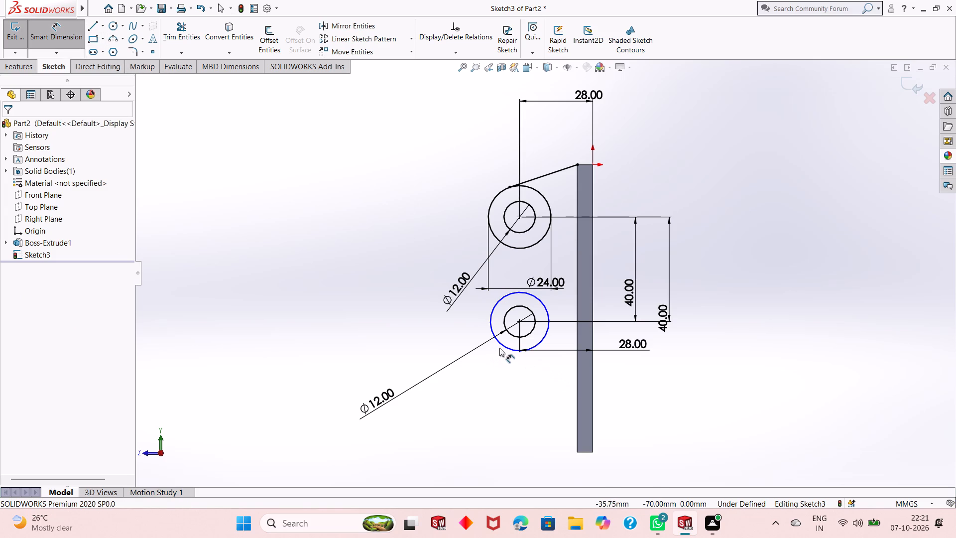
pyautogui.click(503, 344)
pyautogui.click(681, 413)
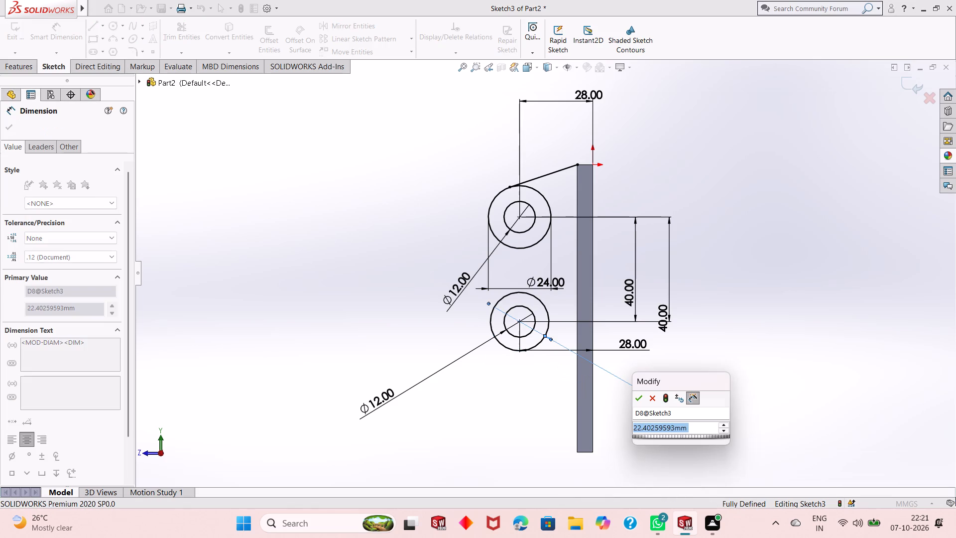
pyautogui.write('24')
pyautogui.press('Return')
pyautogui.press('Escape')
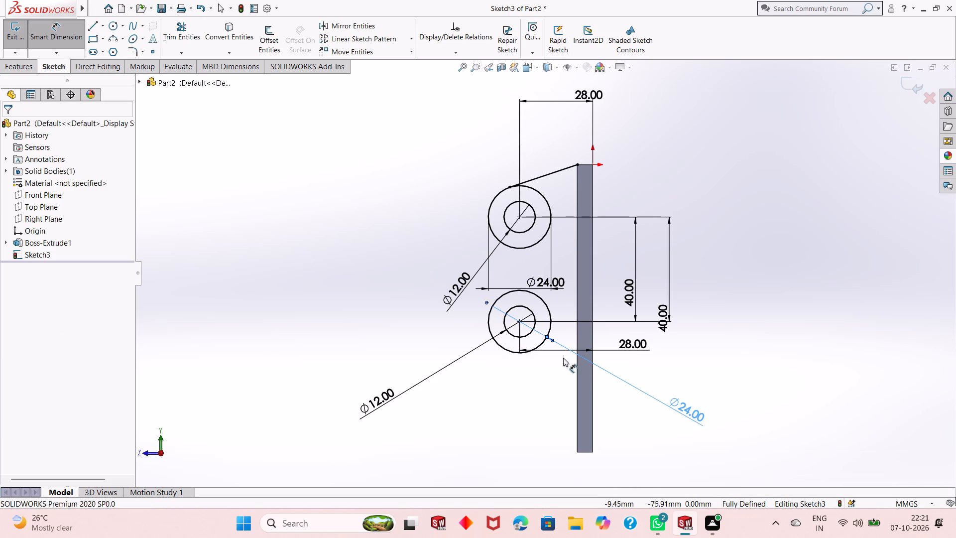
pyautogui.press('Escape')
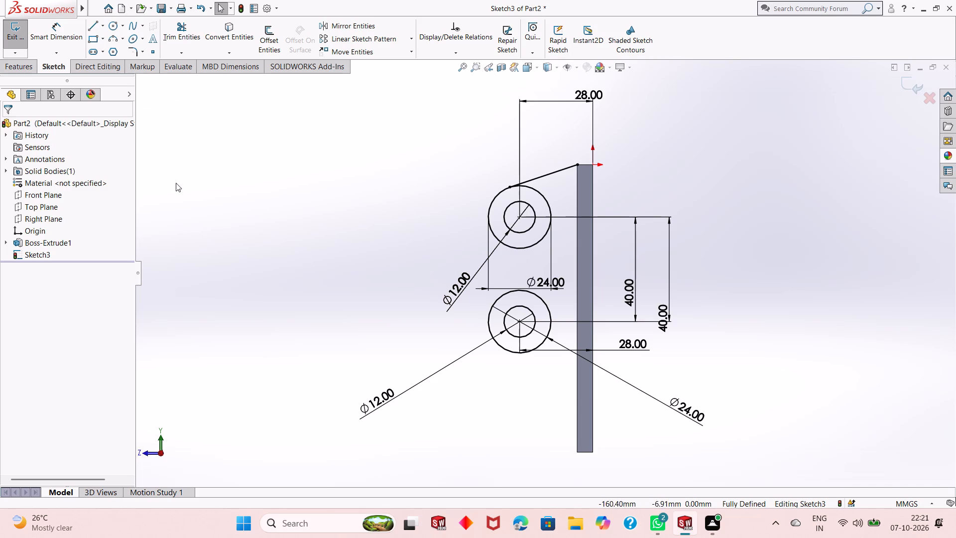
# Sketch a circle about 12 mm in diameter below the two existing pairs of concentric circles, beside the plate.
pyautogui.scroll(1, 498, 345)
pyautogui.scroll(-1, 545, 387)
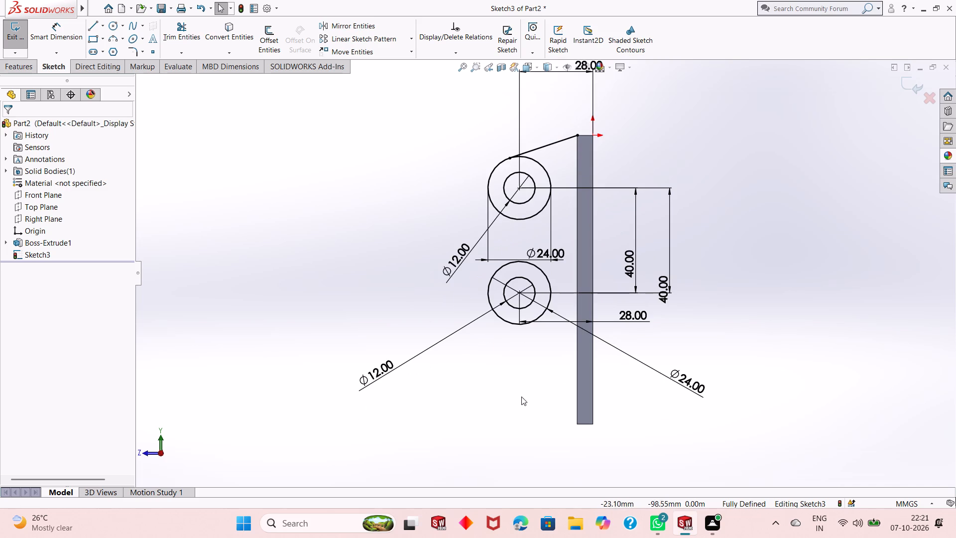
pyautogui.scroll(1, 518, 398)
pyautogui.scroll(-1, 537, 348)
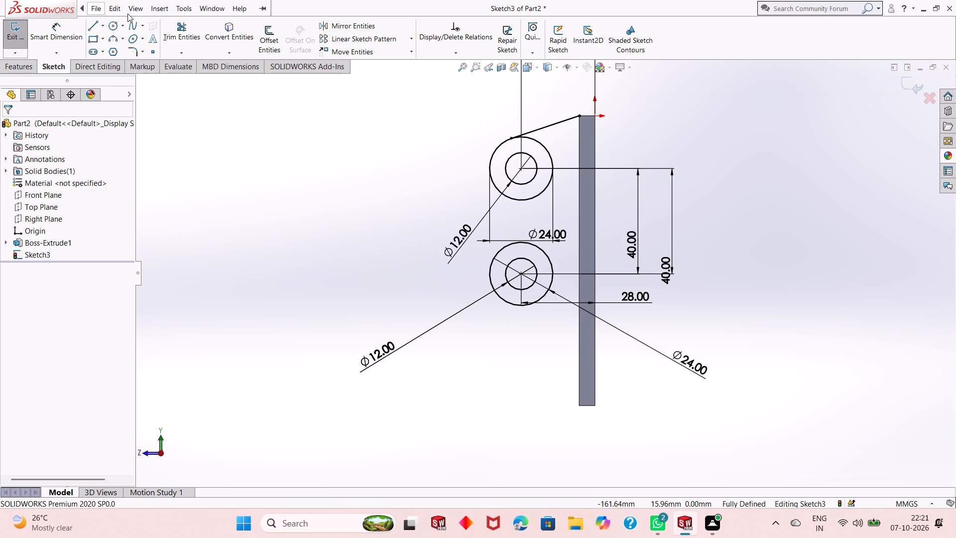
pyautogui.click(111, 27)
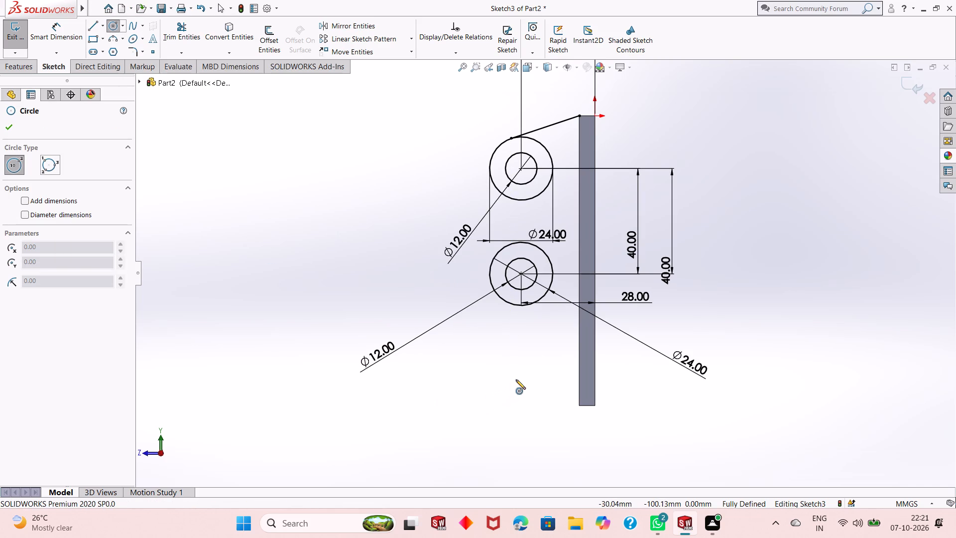
pyautogui.click(534, 359)
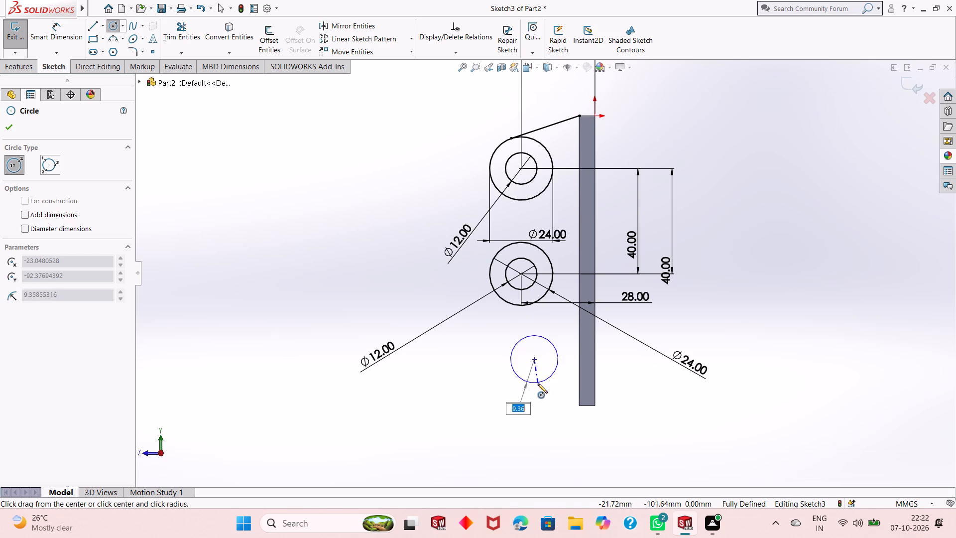
pyautogui.click(538, 375)
pyautogui.press('Escape')
pyautogui.press('Escape')
pyautogui.press('Escape')
pyautogui.press('Escape')
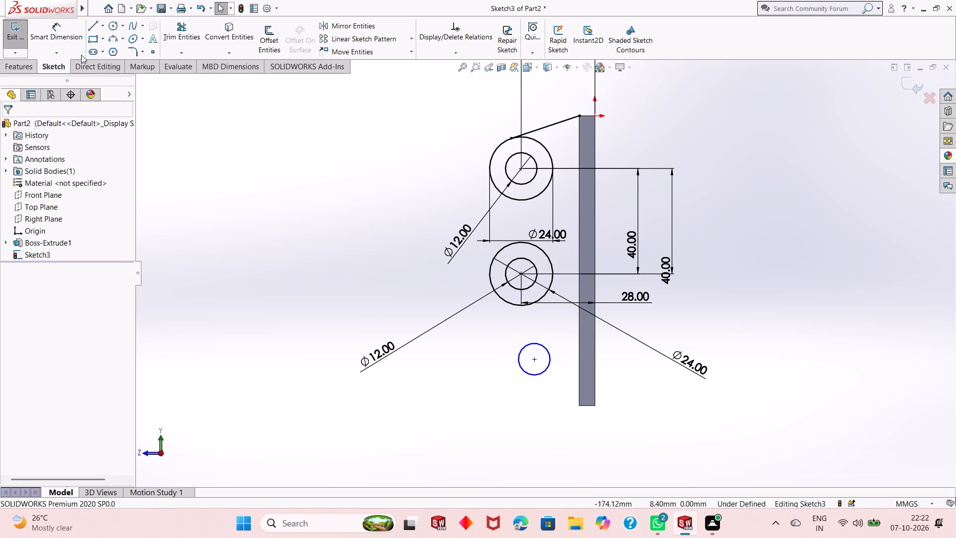
# Set the new bottom circle's diameter to 12 mm.
pyautogui.click(68, 37)
pyautogui.click(523, 369)
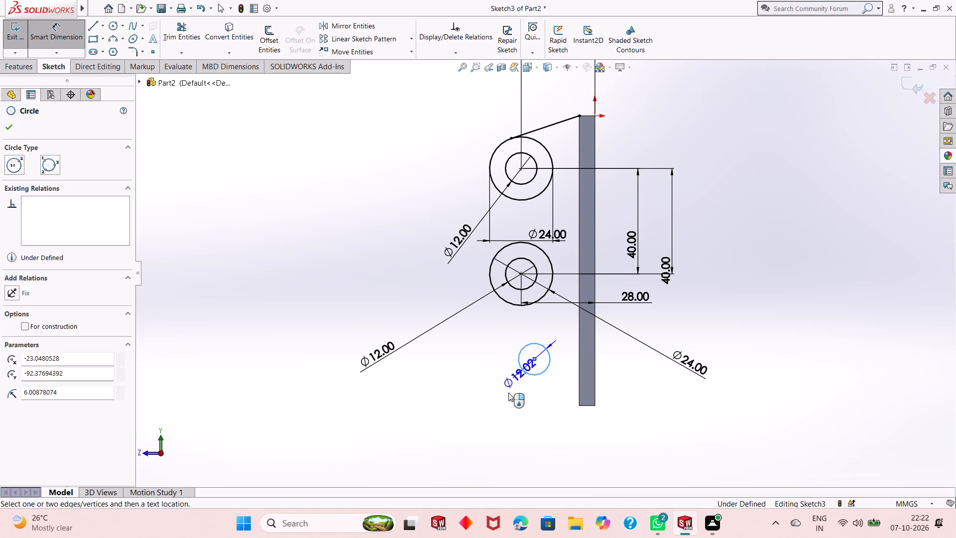
pyautogui.click(454, 478)
pyautogui.write('12')
pyautogui.press('Return')
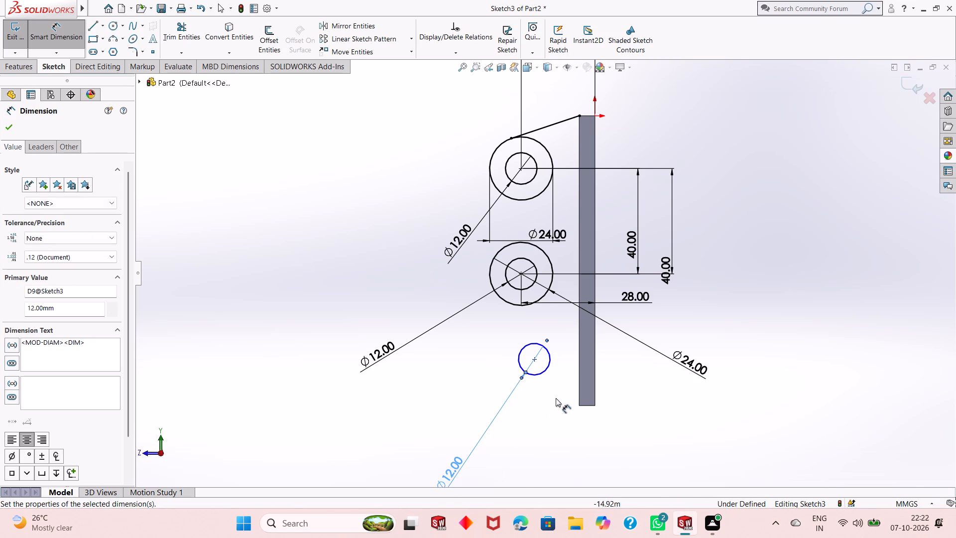
pyautogui.press('Escape')
pyautogui.press('Escape')
# Set the vertical distance between the bottom circle's centre and the middle circles' centre to 40 mm.
pyautogui.click(57, 31)
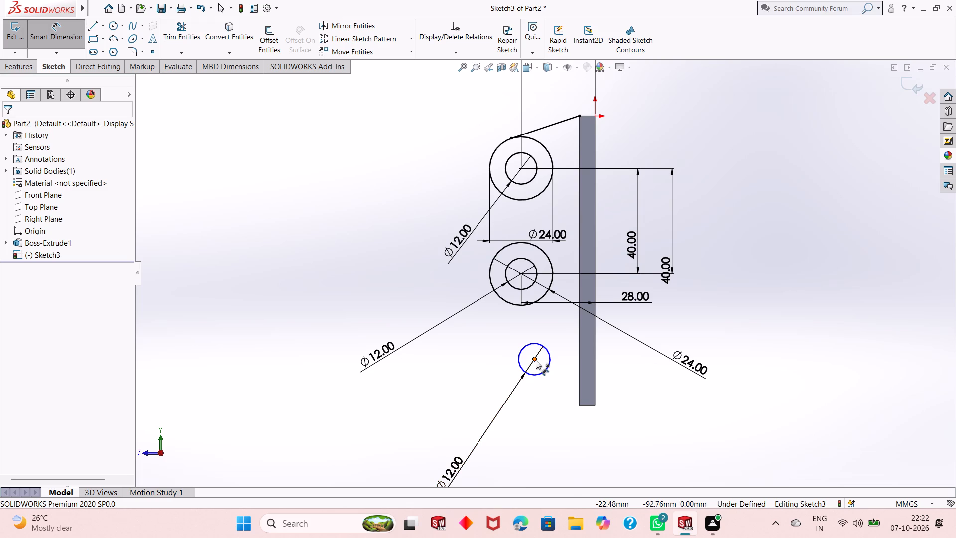
pyautogui.click(536, 360)
pyautogui.click(520, 274)
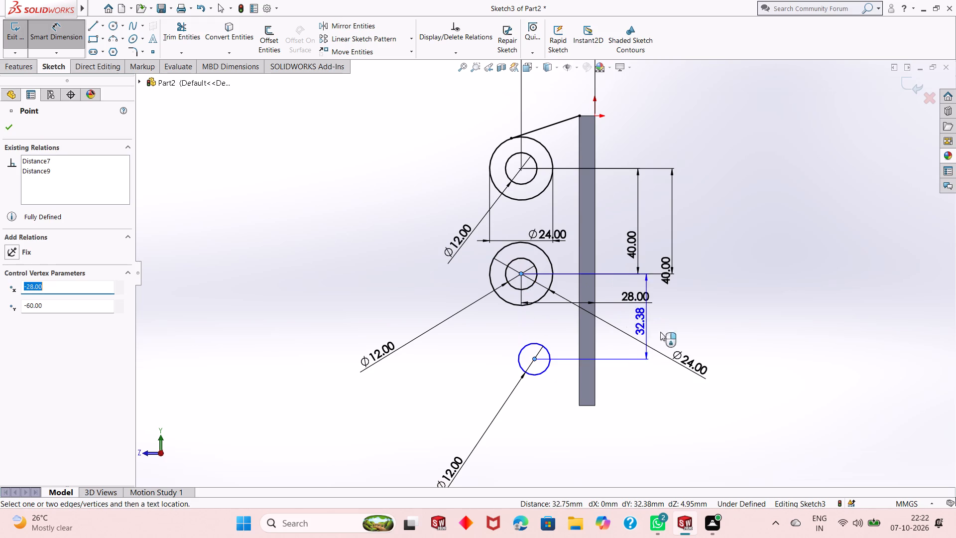
pyautogui.click(699, 341)
pyautogui.write('40')
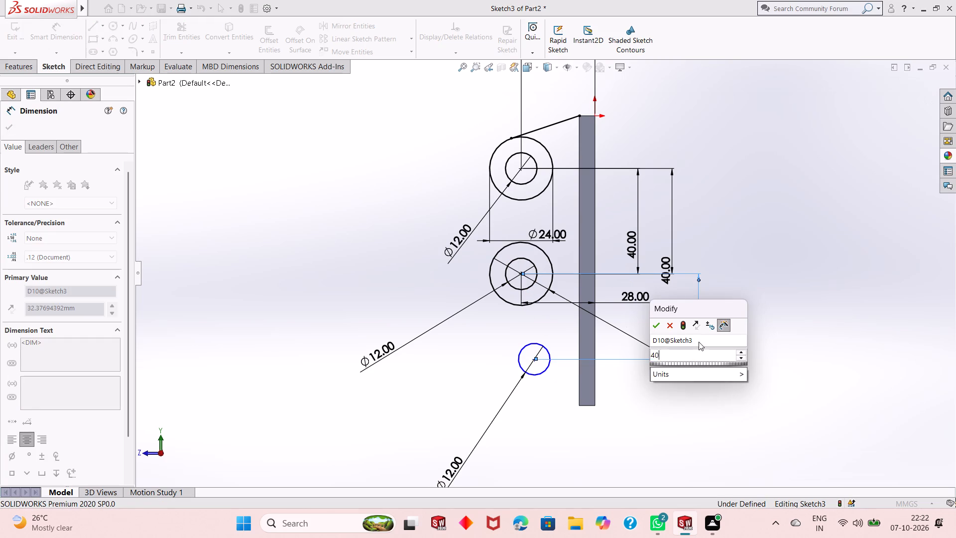
pyautogui.press('Return')
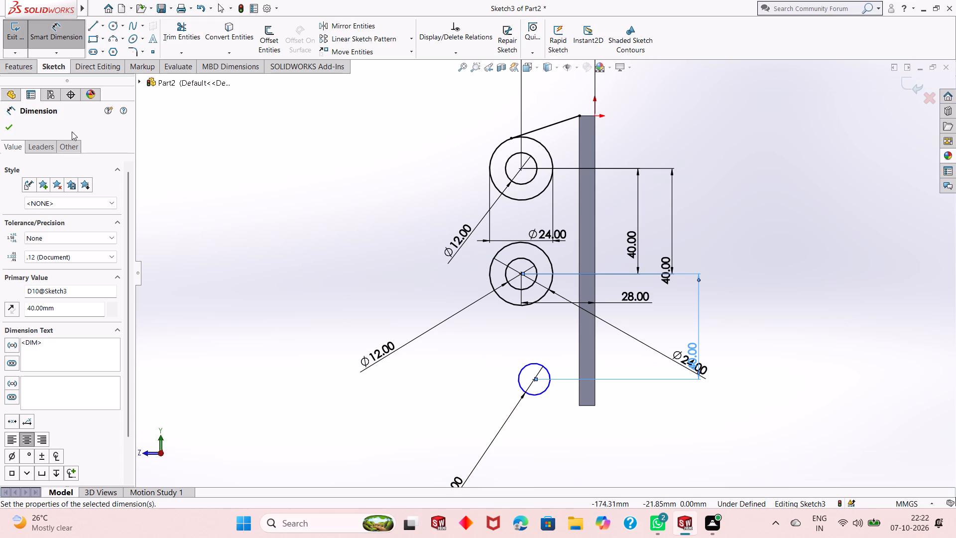
pyautogui.press('Escape')
pyautogui.press('Escape')
# Sketch a concentric circle about 21.5 mm in diameter around the bottom 12 mm circle.
pyautogui.click(115, 29)
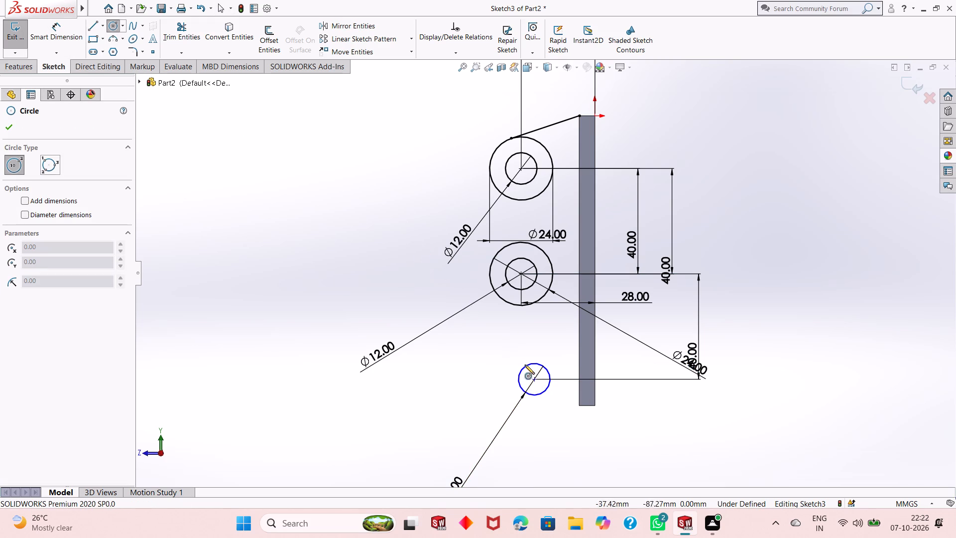
pyautogui.click(534, 381)
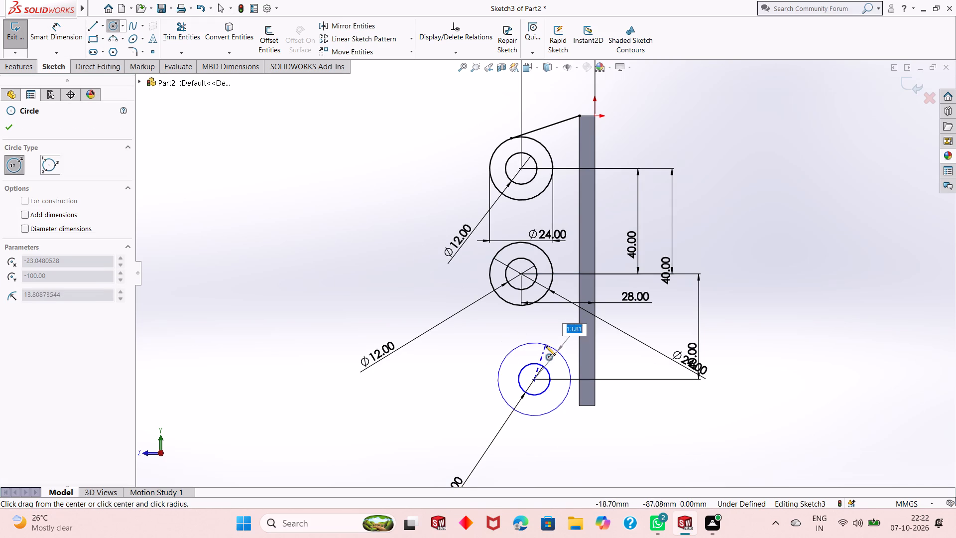
pyautogui.click(544, 353)
pyautogui.press('Escape')
pyautogui.press('Escape')
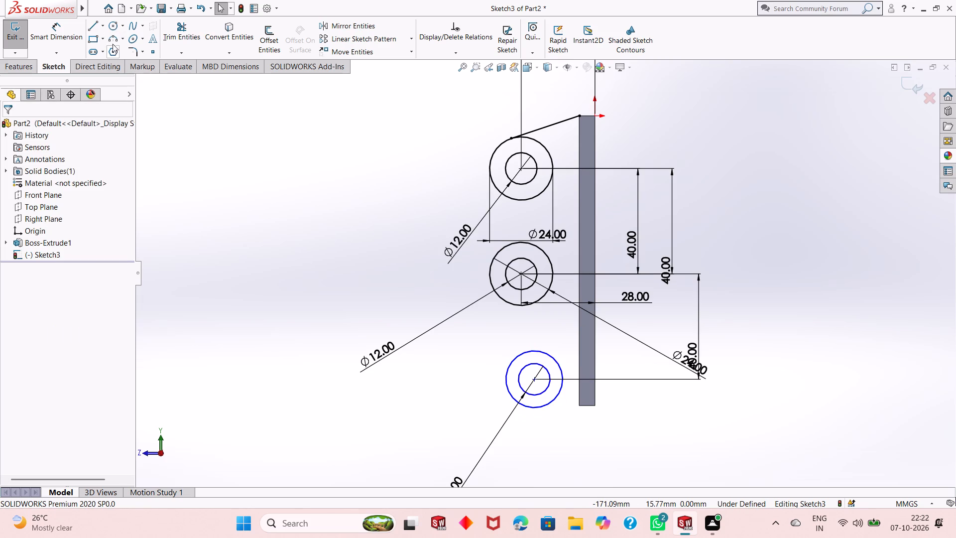
# Set the bottom outer circle's diameter to 24 mm.
pyautogui.click(75, 36)
pyautogui.click(529, 407)
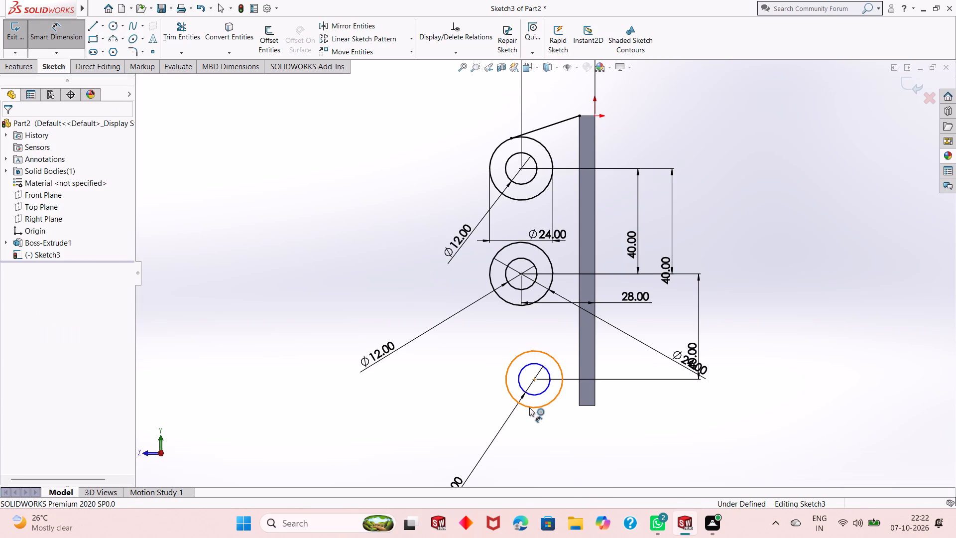
pyautogui.click(515, 434)
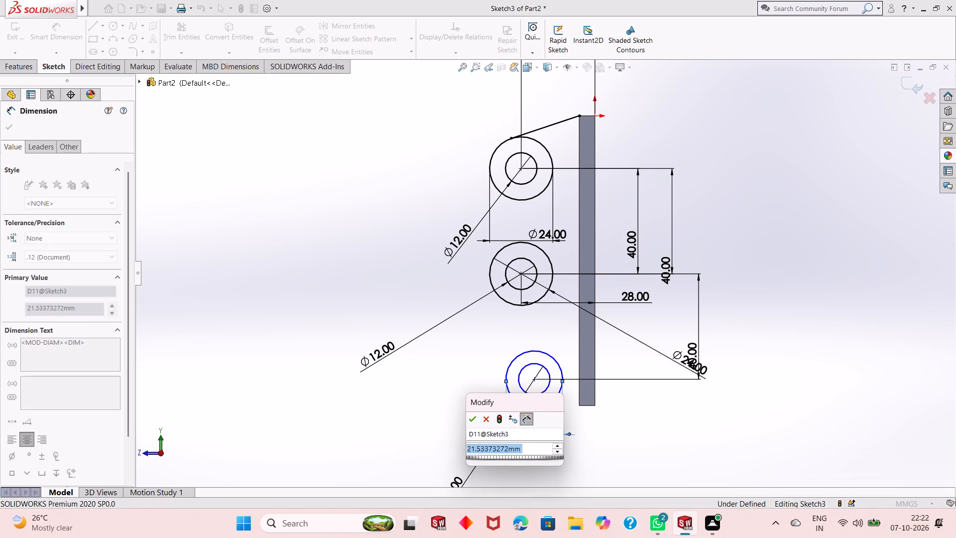
pyautogui.write('24')
pyautogui.press('Return')
pyautogui.press('Escape')
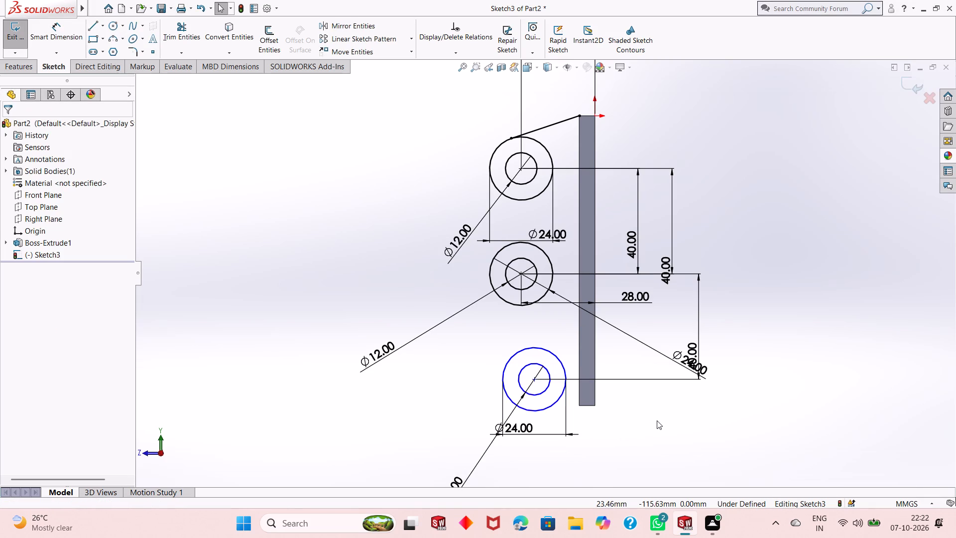
pyautogui.press('Escape')
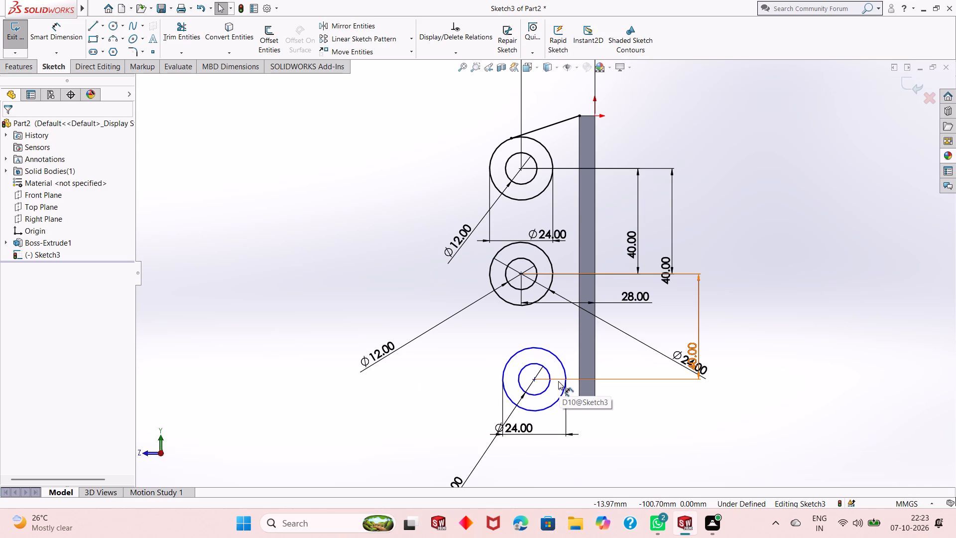
# Check the vertical distance from the top circles' centre to the origin using a trial dimension.
pyautogui.scroll(-1, 572, 367)
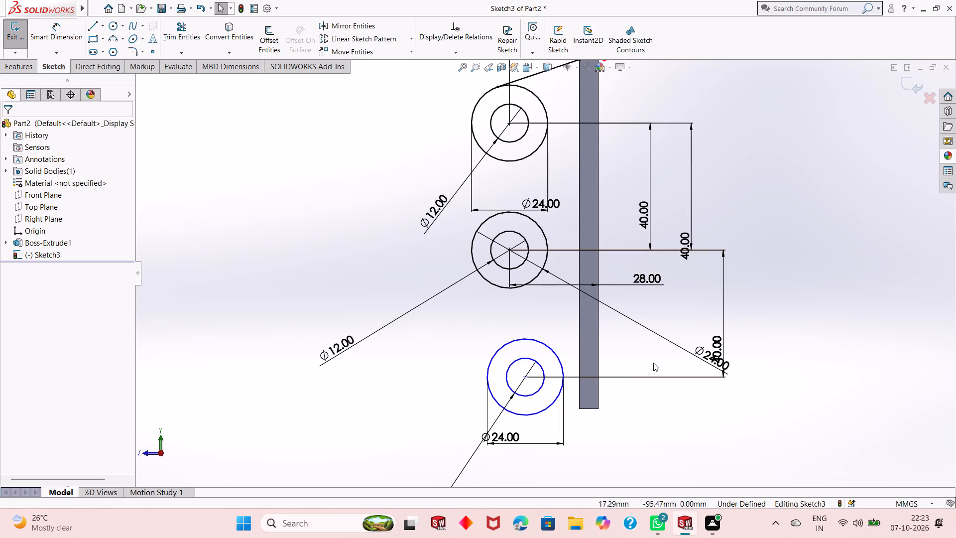
pyautogui.scroll(1, 654, 363)
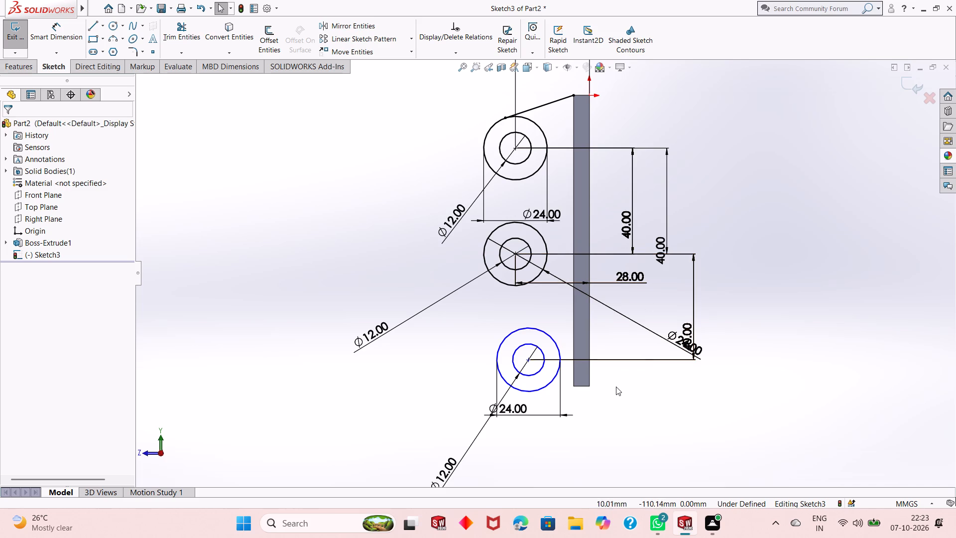
pyautogui.scroll(-2, 615, 387)
pyautogui.scroll(6, 615, 387)
pyautogui.scroll(-2, 548, 164)
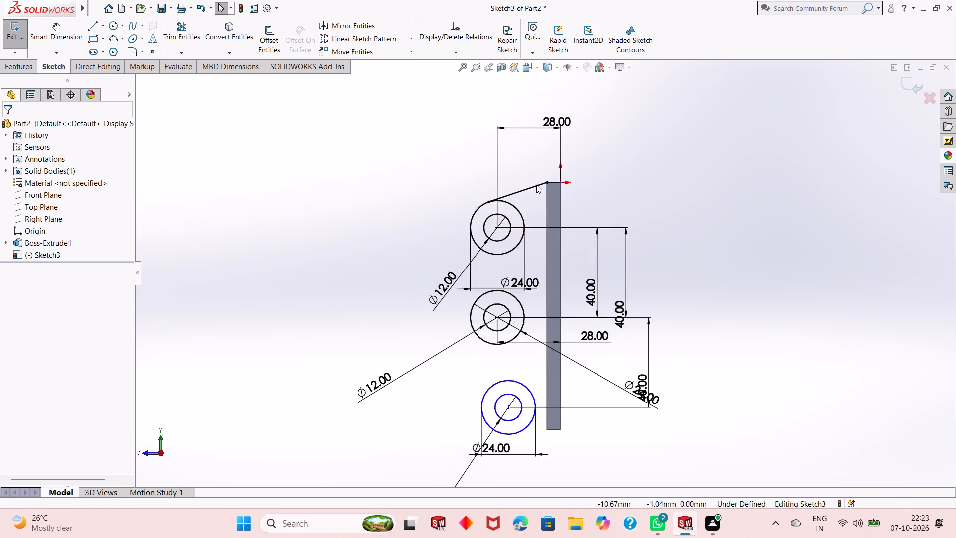
pyautogui.scroll(-3, 536, 185)
pyautogui.click(73, 39)
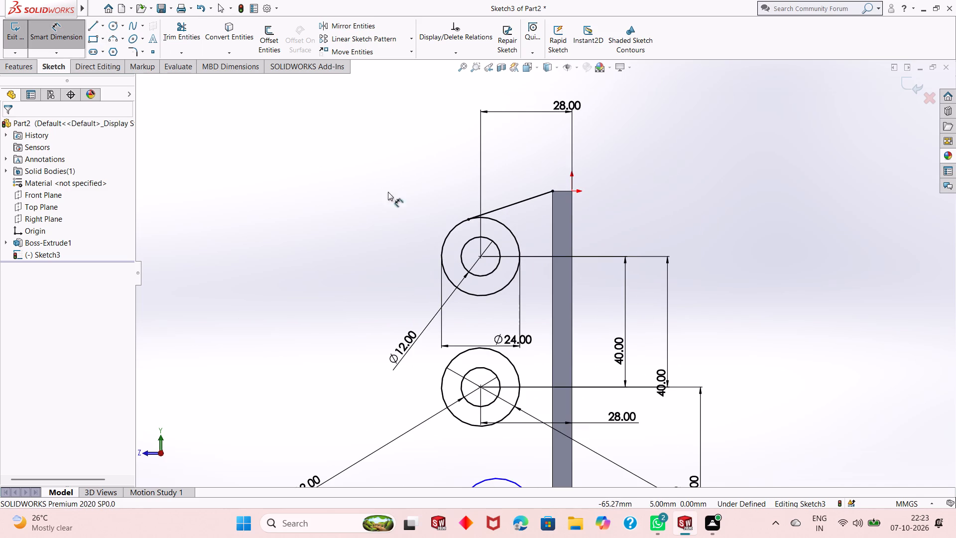
pyautogui.click(480, 255)
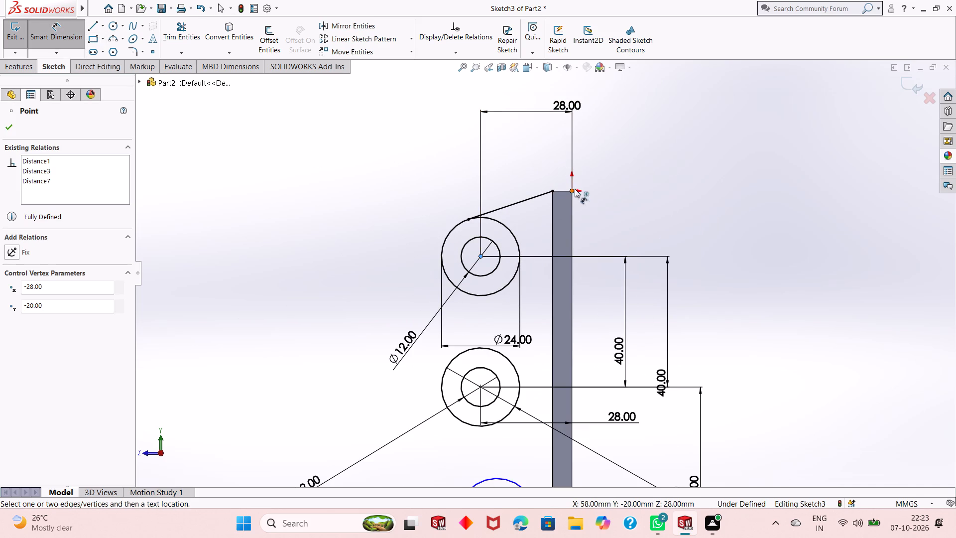
pyautogui.click(567, 189)
pyautogui.click(574, 193)
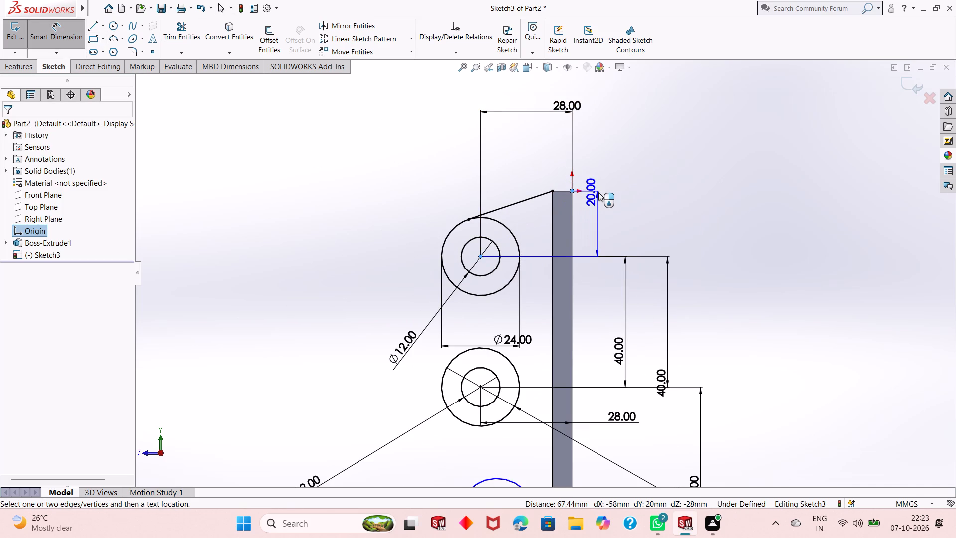
pyautogui.press('Escape')
pyautogui.press('Escape')
# Check the vertical distance from the bottom circles' centre to the plate's bottom edge using a trial dimension.
pyautogui.scroll(4, 527, 316)
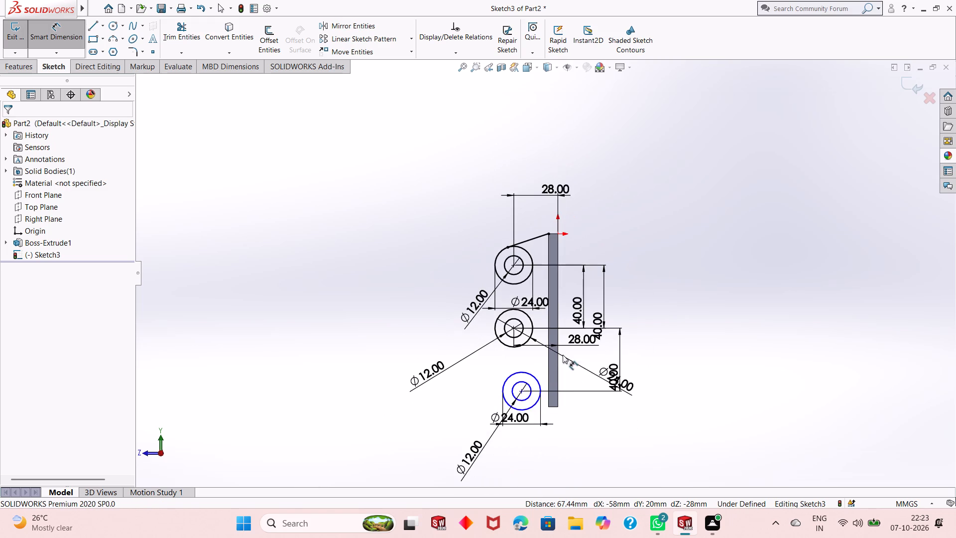
pyautogui.scroll(-2, 560, 418)
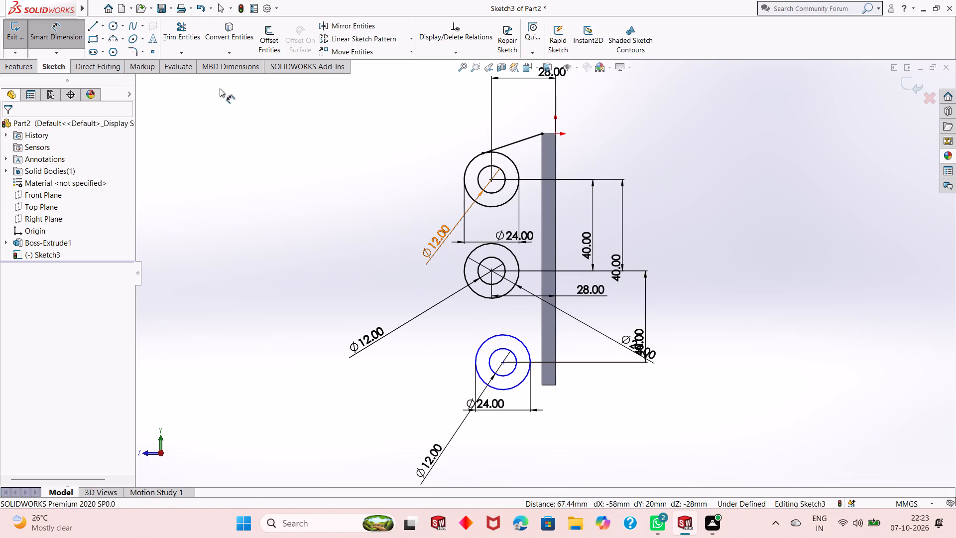
pyautogui.click(64, 39)
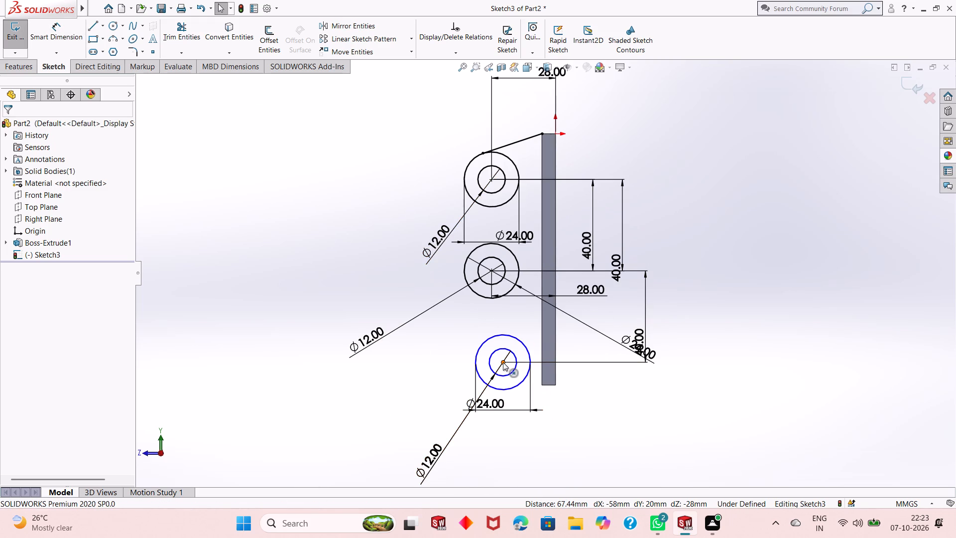
pyautogui.click(503, 362)
pyautogui.click(542, 386)
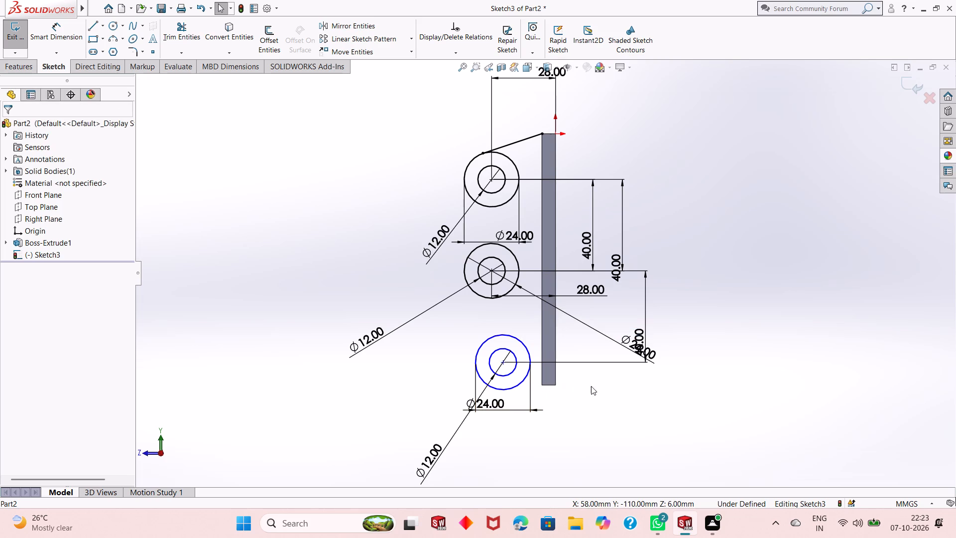
pyautogui.press('Escape')
pyautogui.press('Escape')
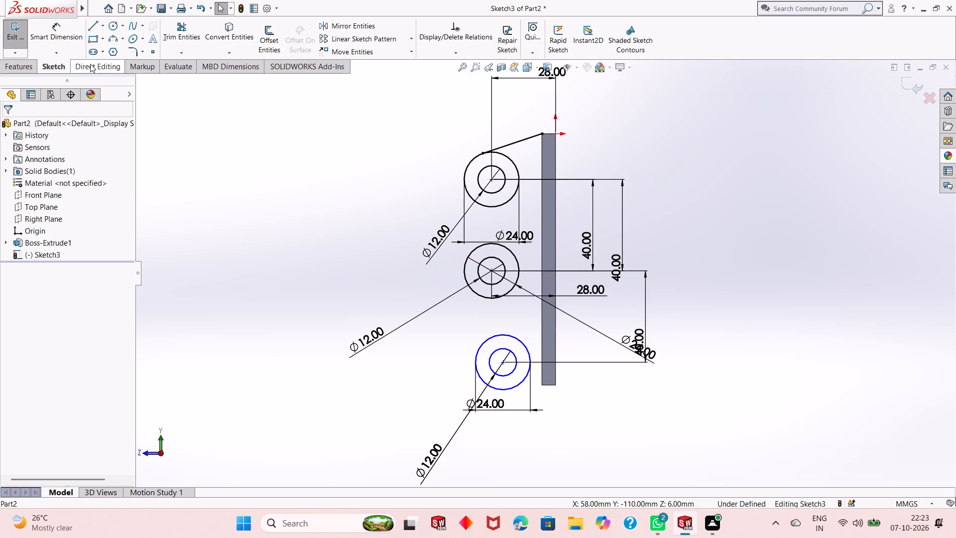
pyautogui.click(66, 38)
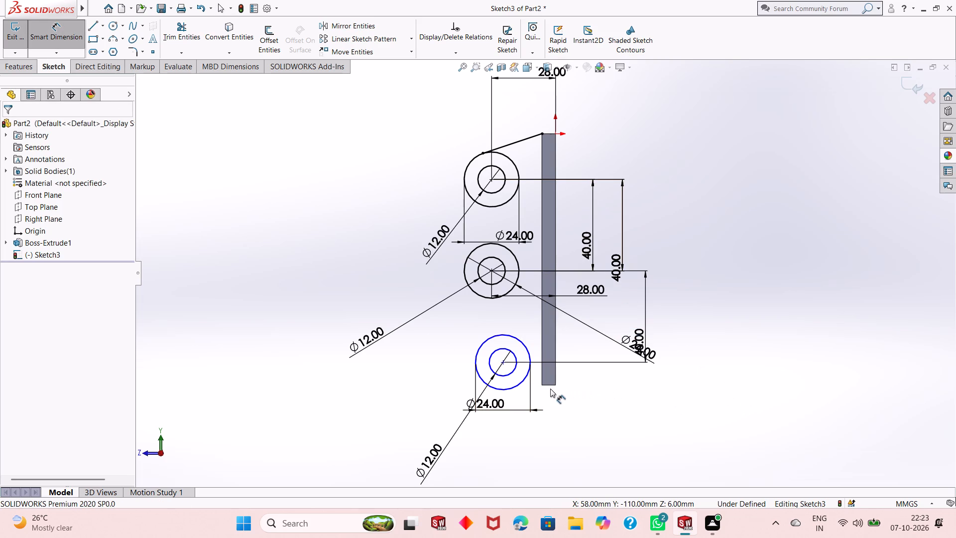
pyautogui.click(551, 384)
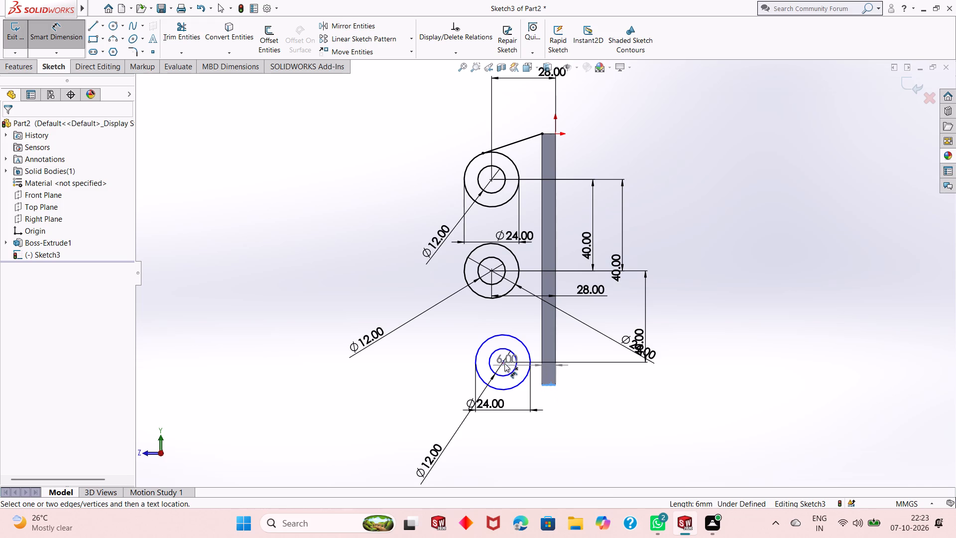
pyautogui.click(504, 363)
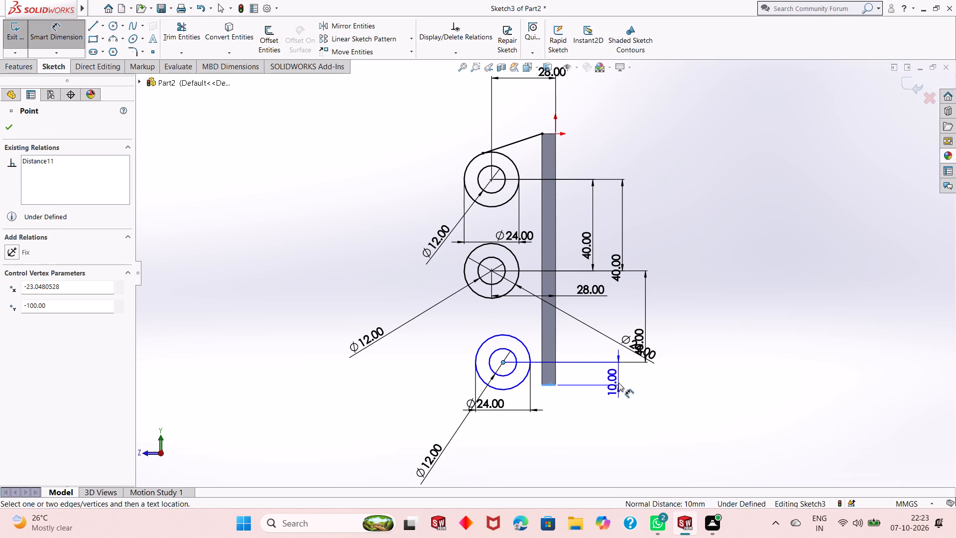
pyautogui.press('Escape')
pyautogui.press('Escape')
pyautogui.click(587, 395)
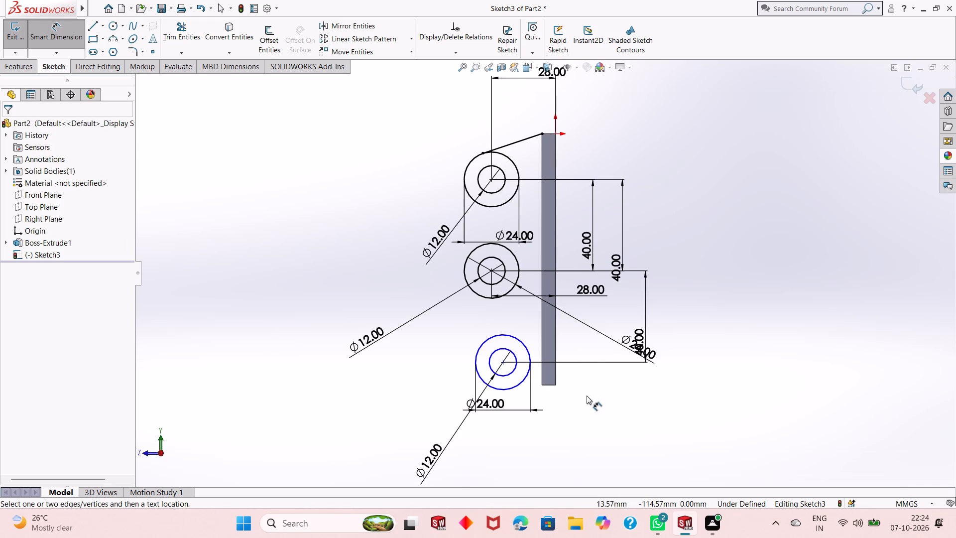
# Set the top outer circle's diameter to 22 mm.
pyautogui.scroll(-1, 536, 370)
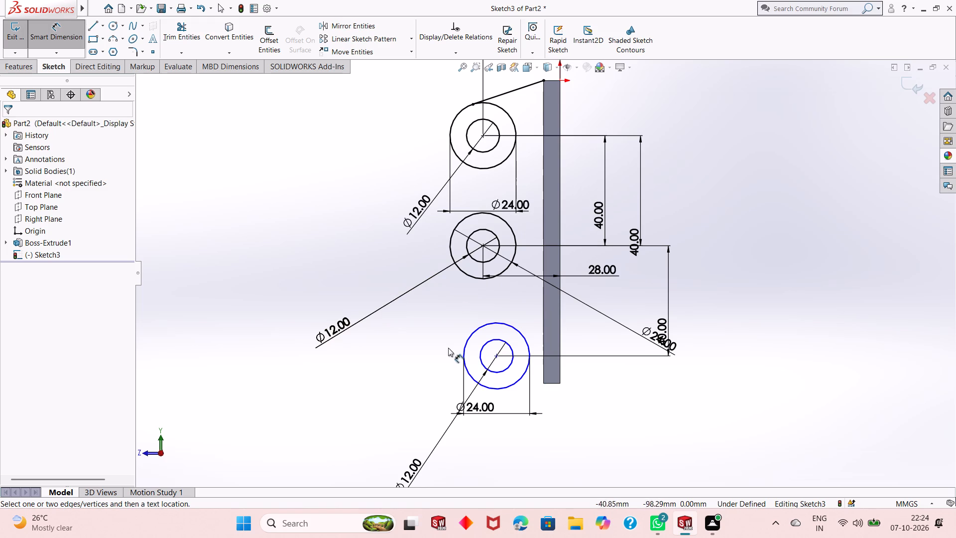
pyautogui.doubleClick(516, 206)
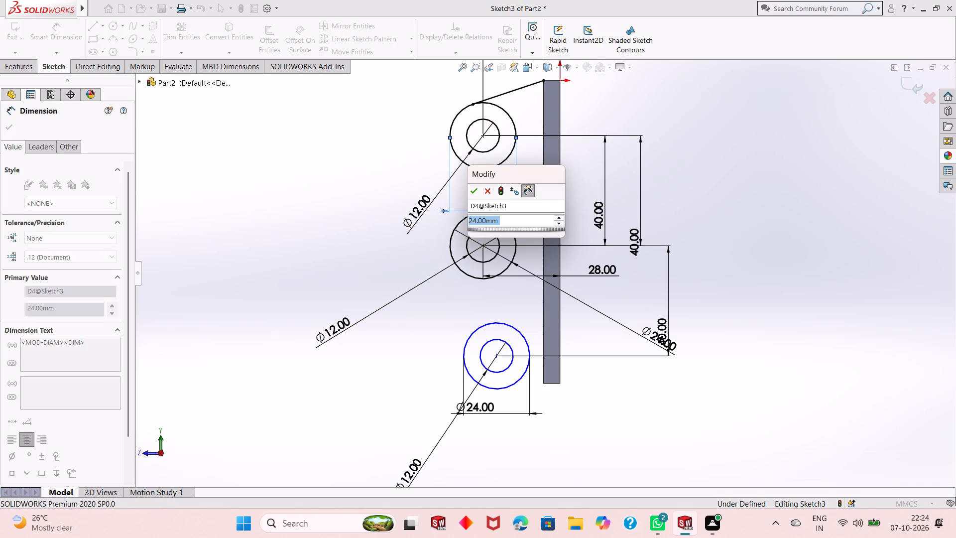
pyautogui.write('22')
pyautogui.press('Return')
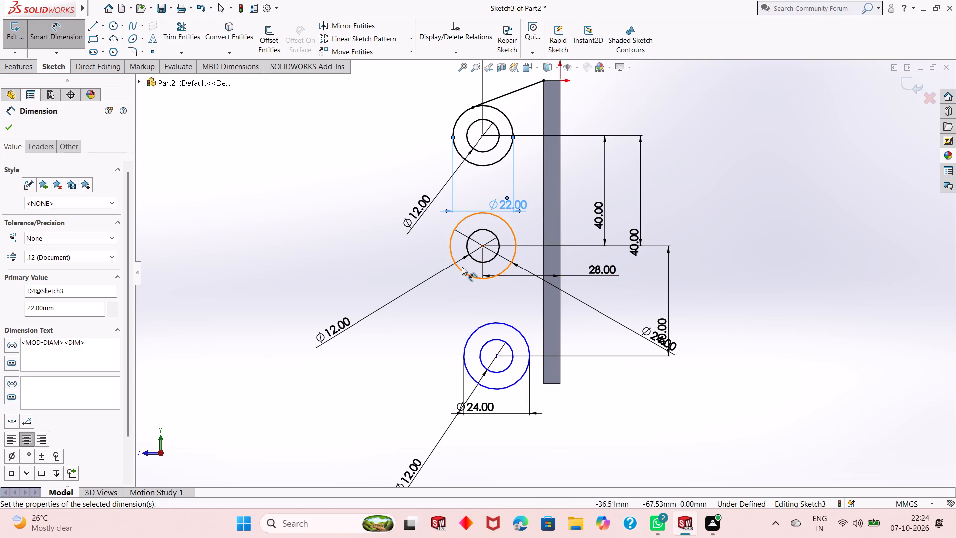
# Reposition the overlapping 40 mm spacing and middle outer circle dimensions, and set that circle's diameter to 22 mm.
pyautogui.moveTo(653, 341); pyautogui.dragTo(672, 357)
pyautogui.moveTo(661, 343); pyautogui.dragTo(599, 322)
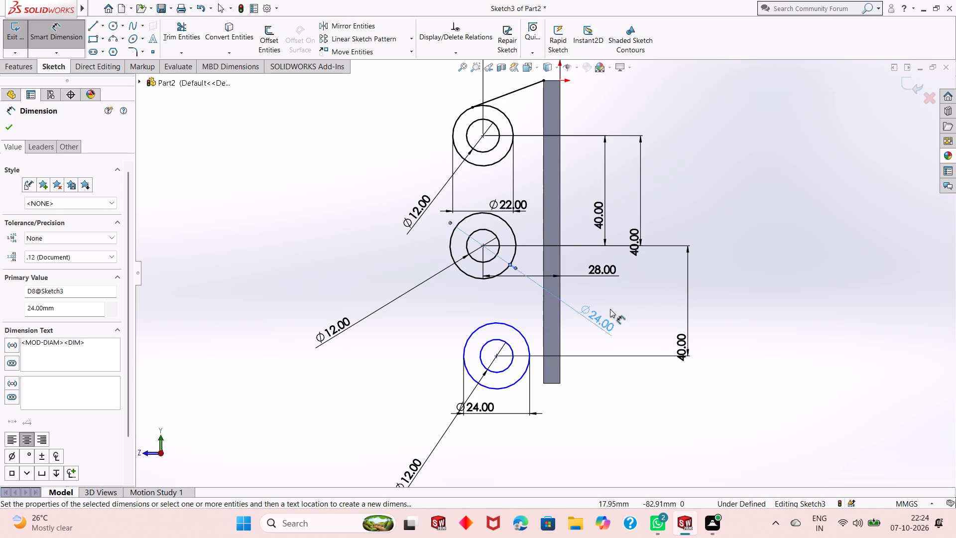
pyautogui.doubleClick(595, 320)
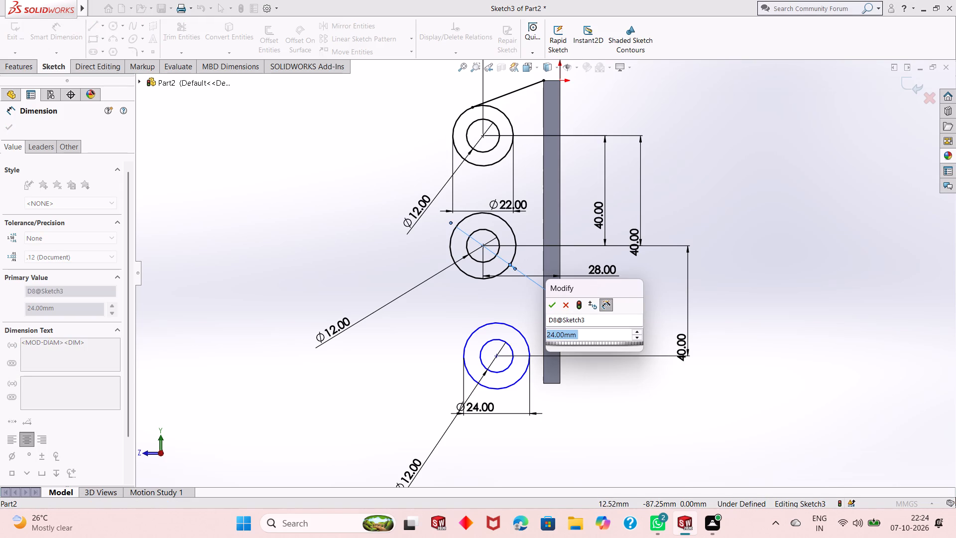
pyautogui.write('22')
pyautogui.press('Return')
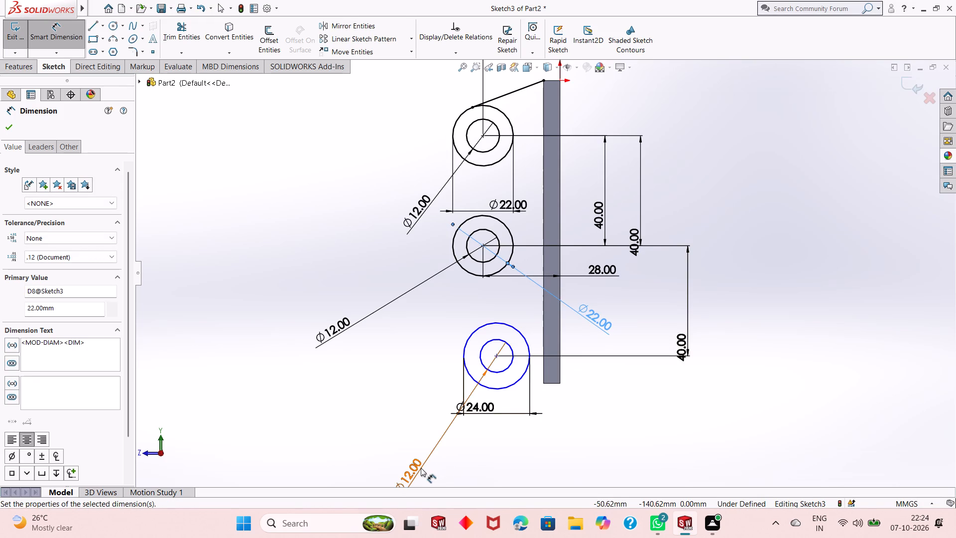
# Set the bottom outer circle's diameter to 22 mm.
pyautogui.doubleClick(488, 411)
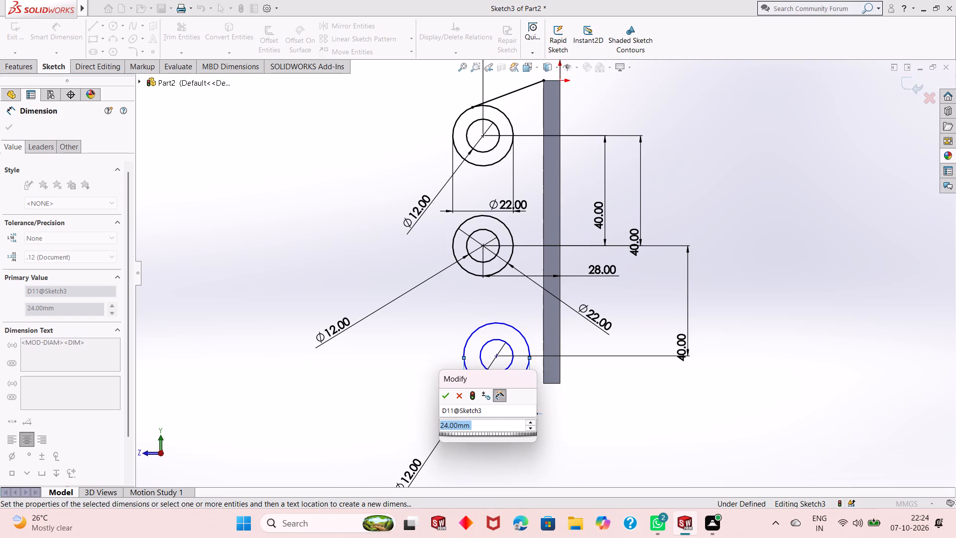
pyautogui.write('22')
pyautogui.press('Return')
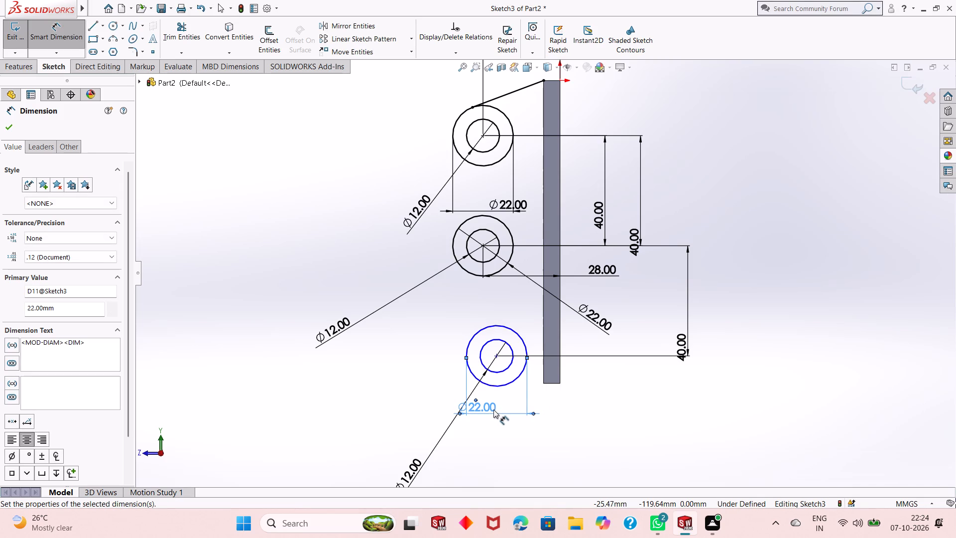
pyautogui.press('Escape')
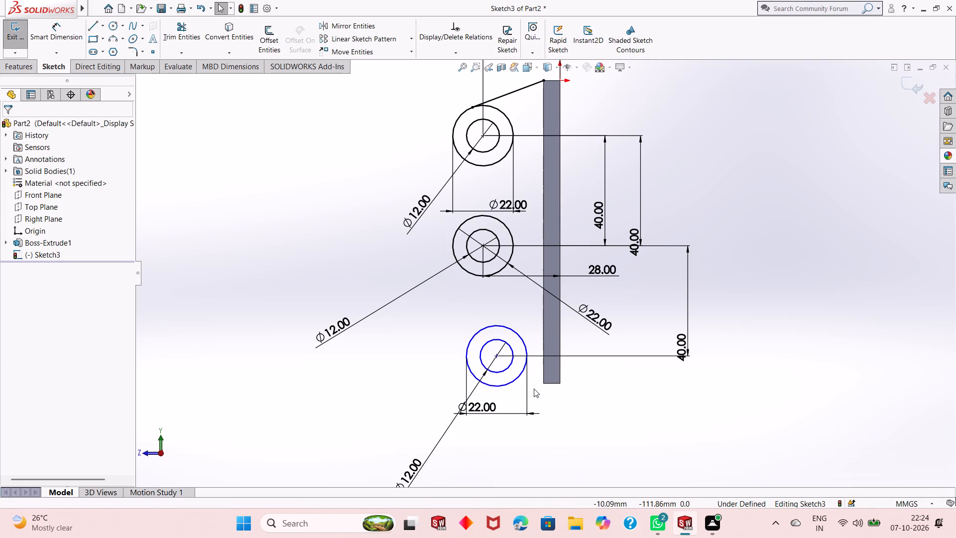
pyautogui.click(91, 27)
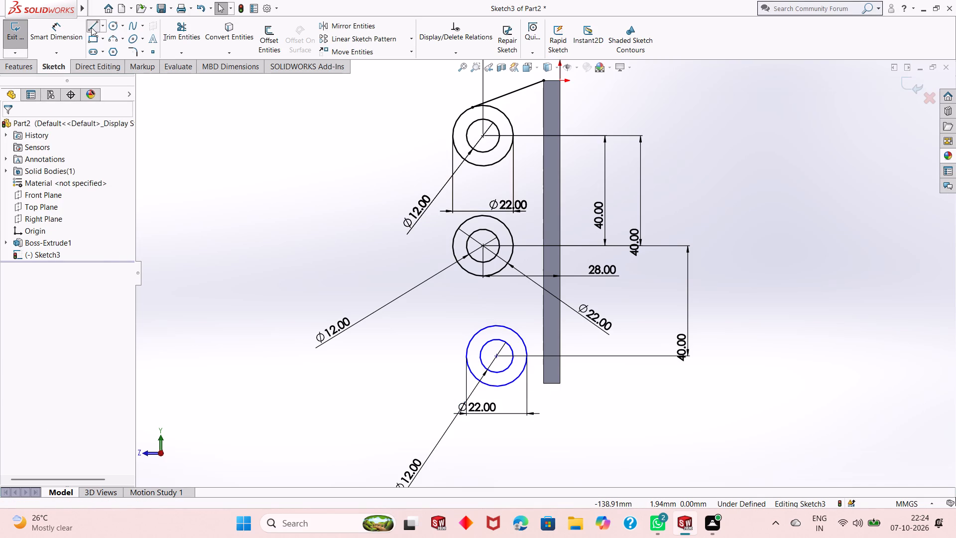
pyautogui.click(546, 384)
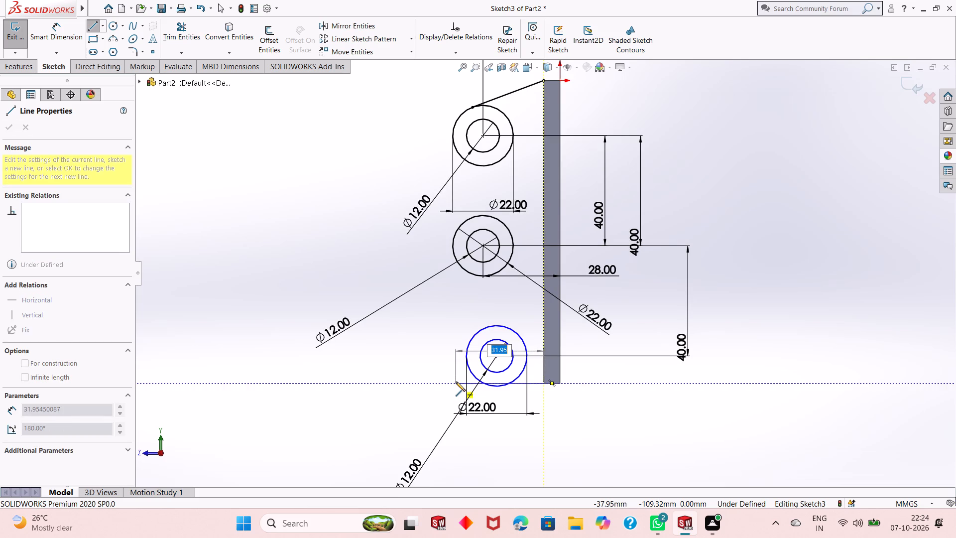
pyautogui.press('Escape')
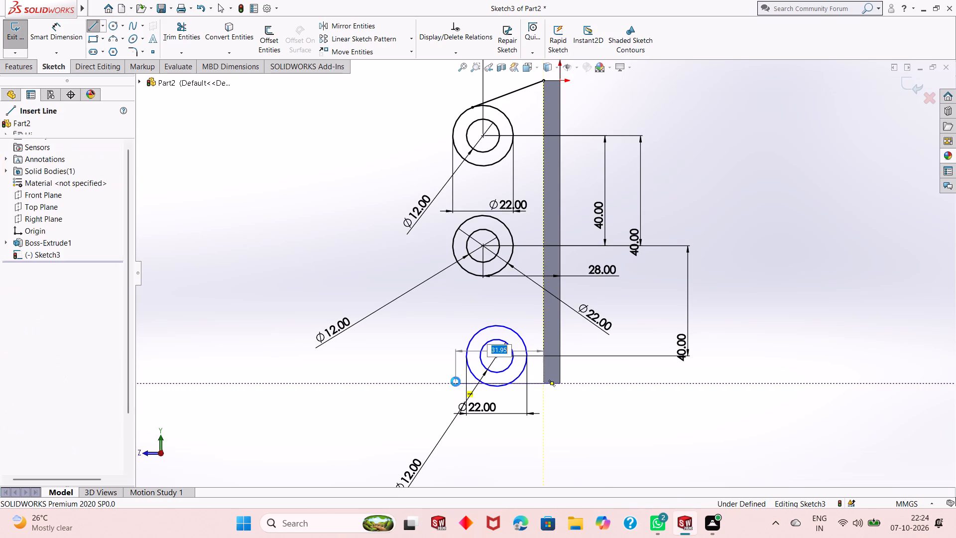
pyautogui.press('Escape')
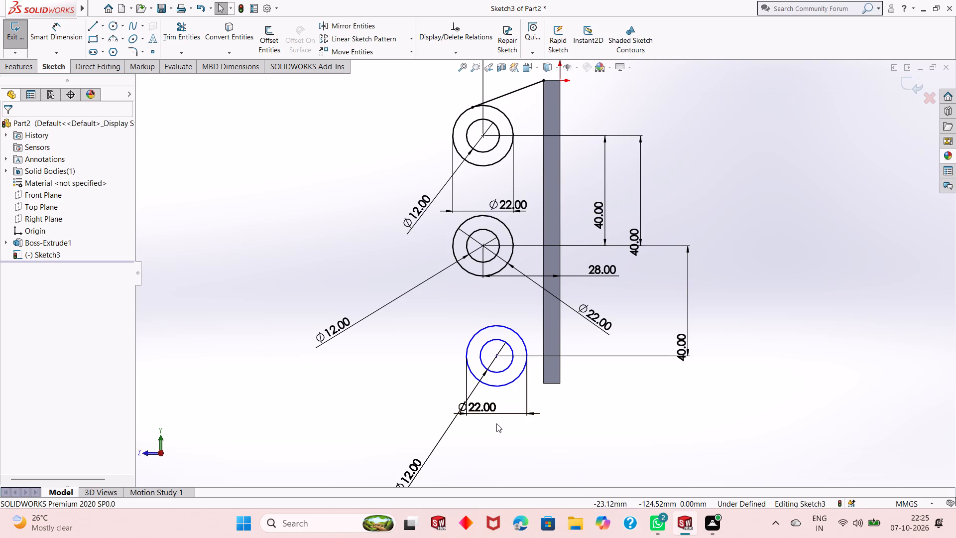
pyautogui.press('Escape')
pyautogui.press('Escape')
# Delete the bottom outer circle together with its diameter dimension, keeping the inner 12 mm circle.
pyautogui.rightClick(489, 413)
pyautogui.click(596, 398)
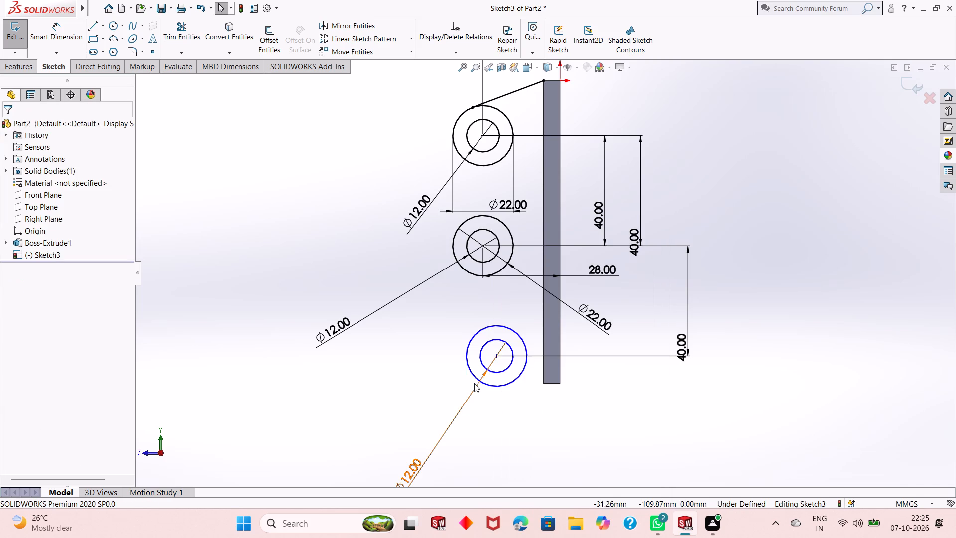
pyautogui.click(484, 383)
pyautogui.rightClick(571, 390)
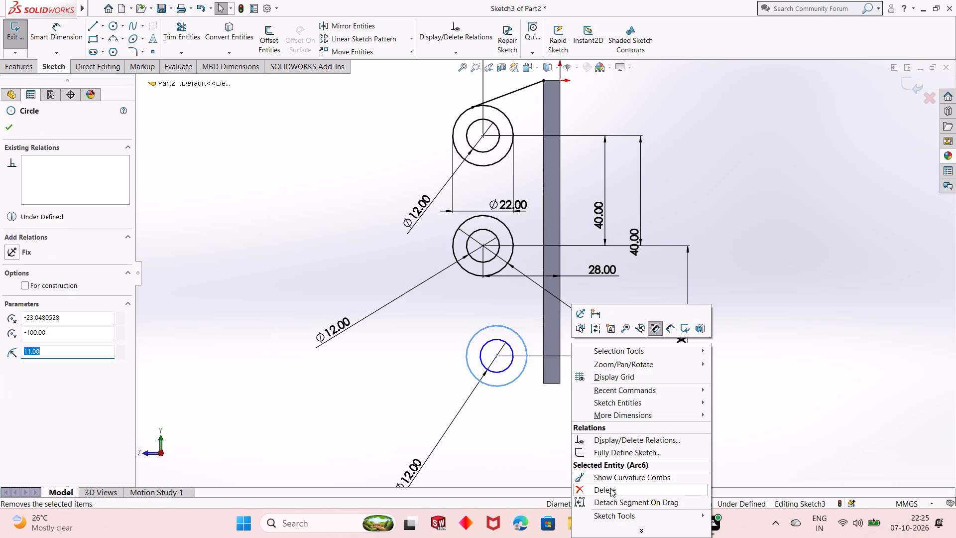
pyautogui.click(610, 489)
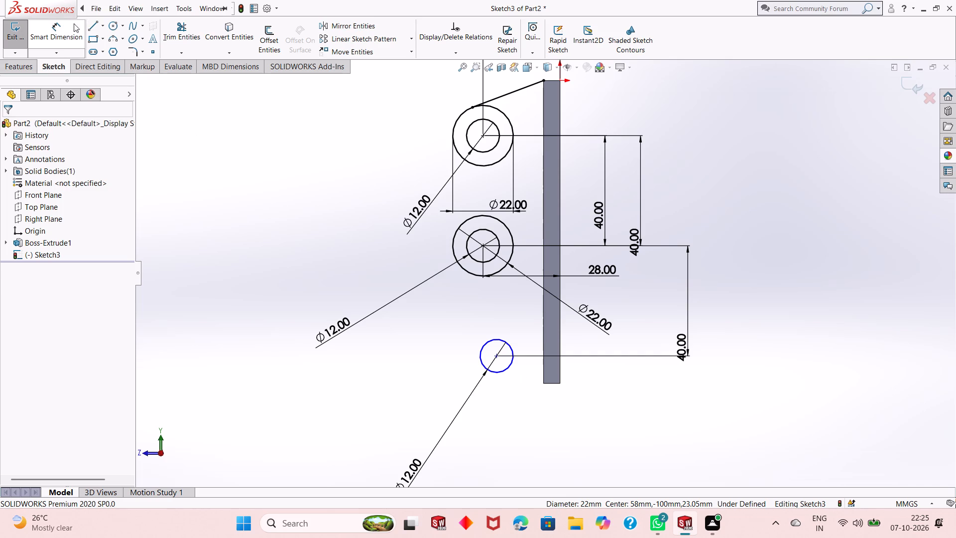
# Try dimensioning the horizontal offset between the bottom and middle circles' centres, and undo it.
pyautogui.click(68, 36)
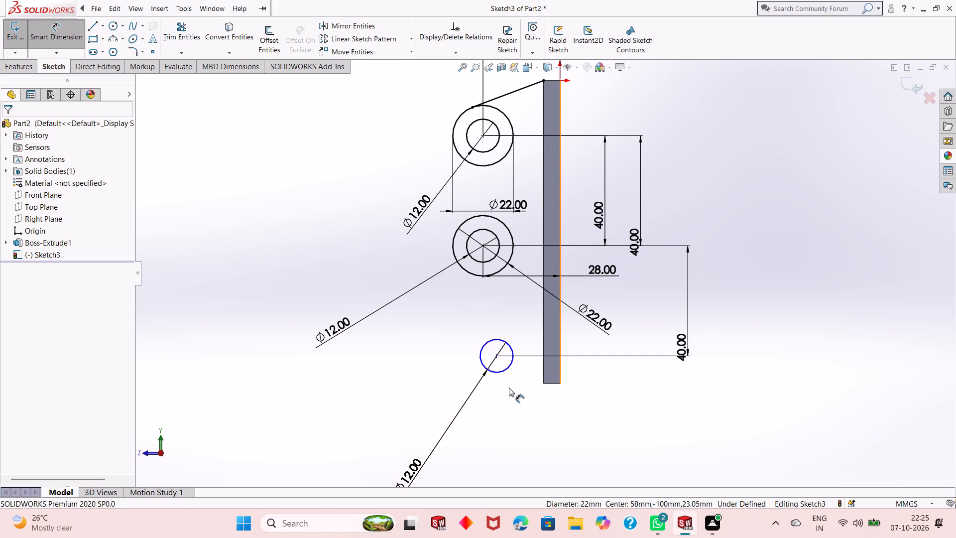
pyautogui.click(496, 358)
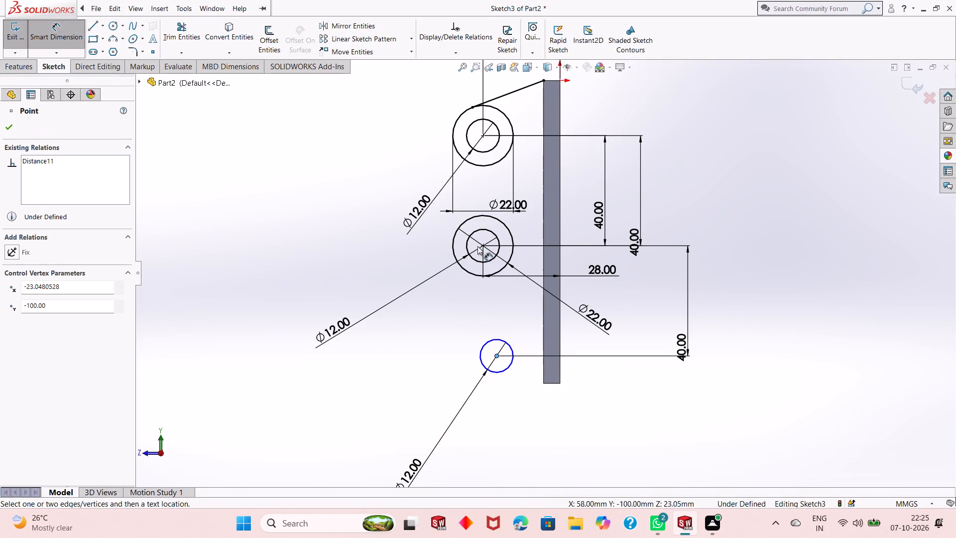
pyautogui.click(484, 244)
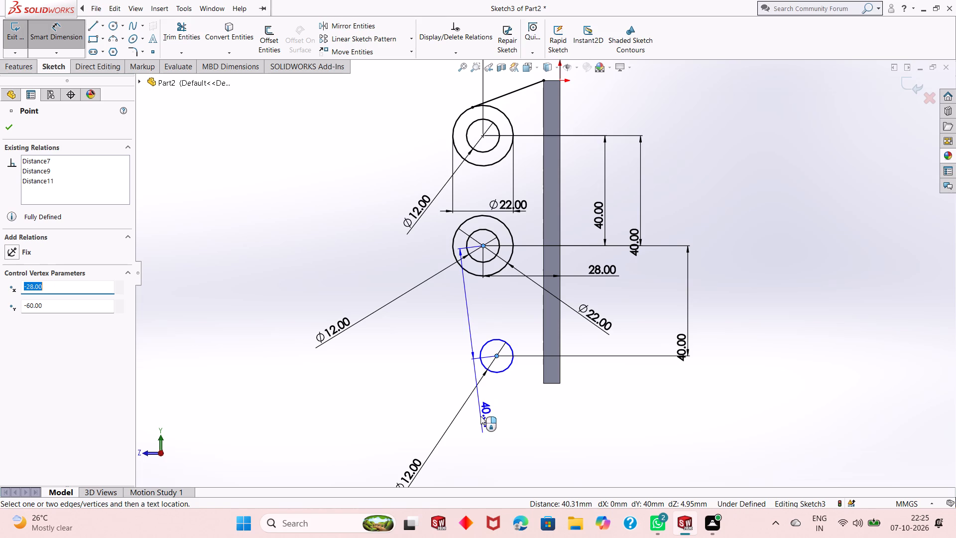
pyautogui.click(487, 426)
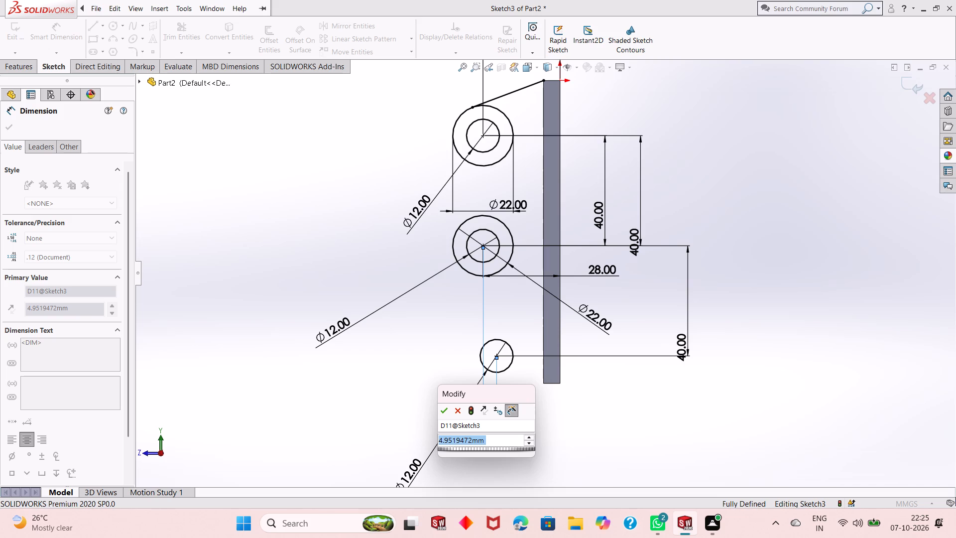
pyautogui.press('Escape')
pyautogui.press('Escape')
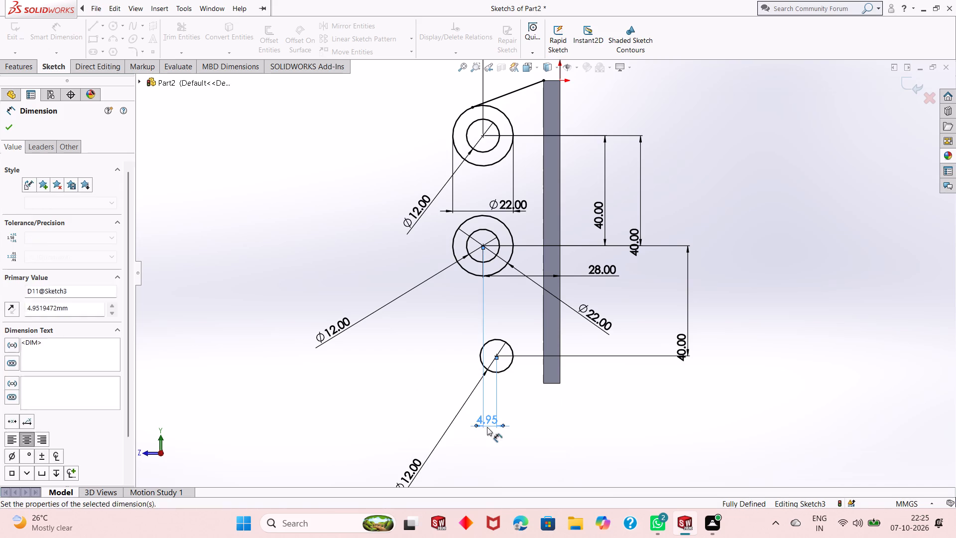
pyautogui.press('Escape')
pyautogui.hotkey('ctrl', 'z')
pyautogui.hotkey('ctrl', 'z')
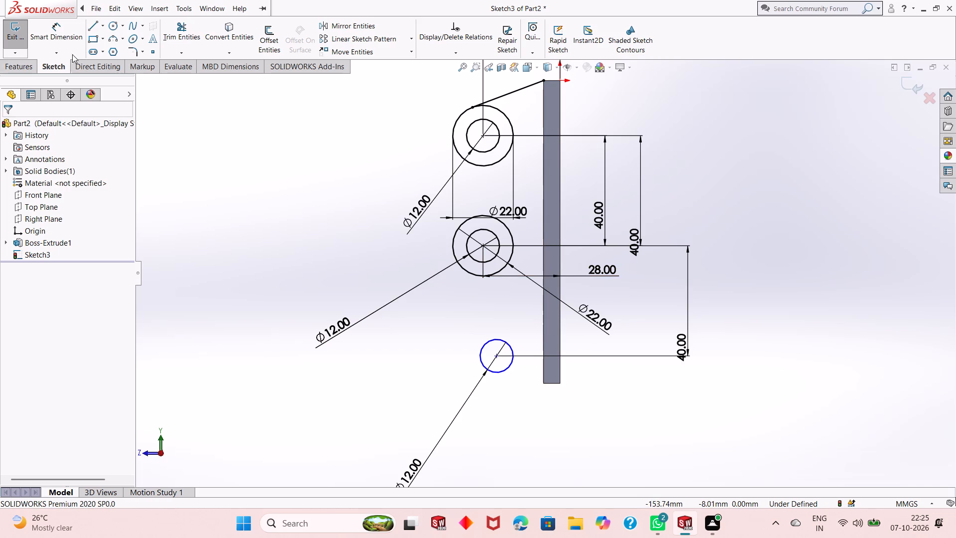
# Dimension the bottom circle's centre 17 mm horizontally from the plate's long edge facing the circles.
pyautogui.click(68, 35)
pyautogui.click(544, 344)
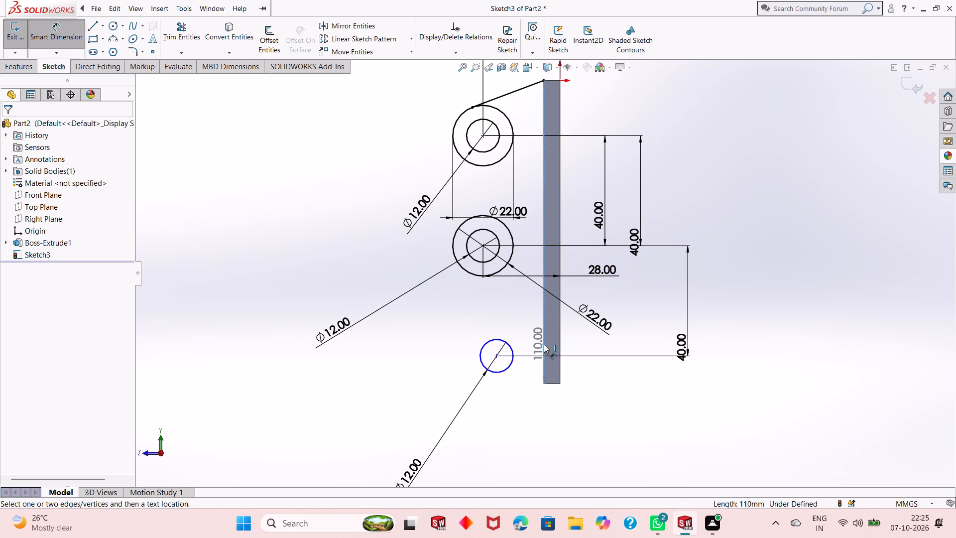
pyautogui.click(498, 357)
pyautogui.click(523, 431)
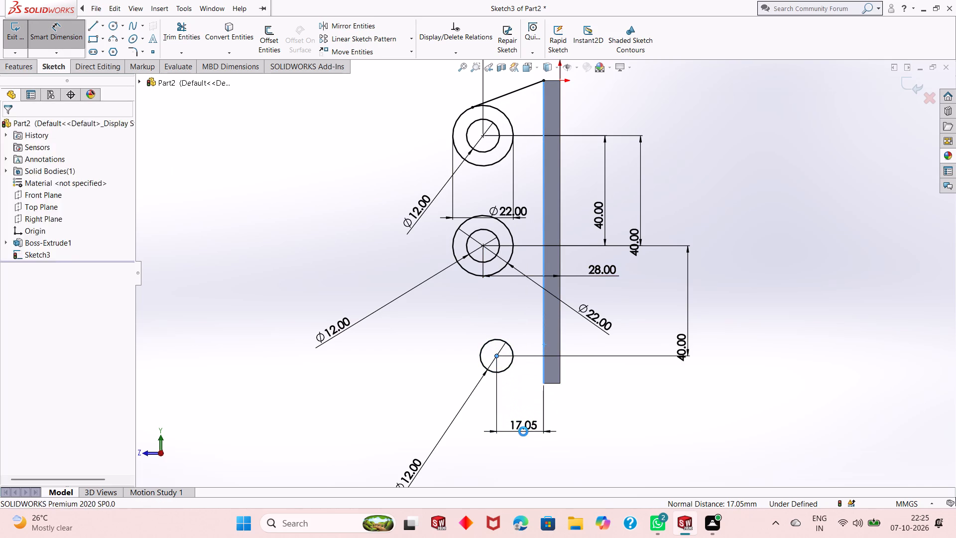
pyautogui.write('17')
pyautogui.press('Return')
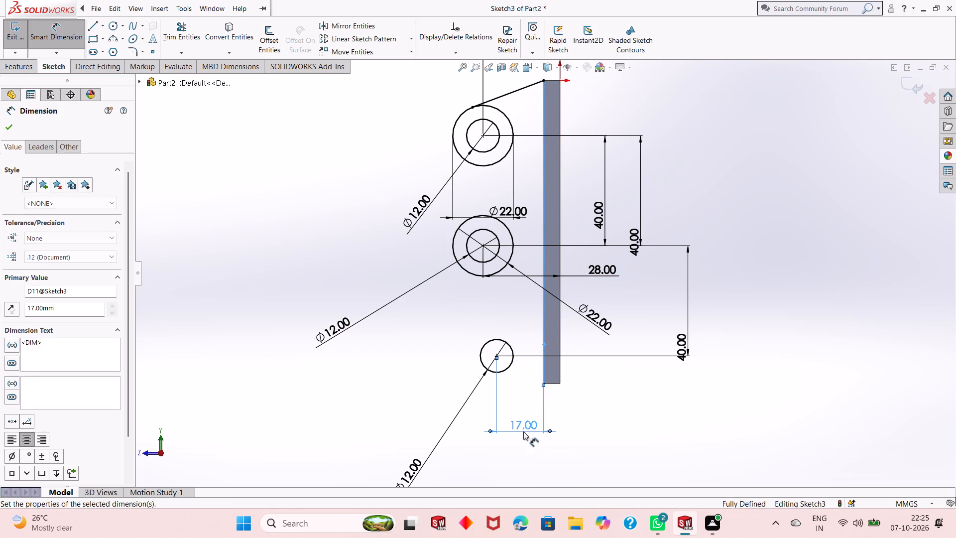
pyautogui.rightClick(379, 378)
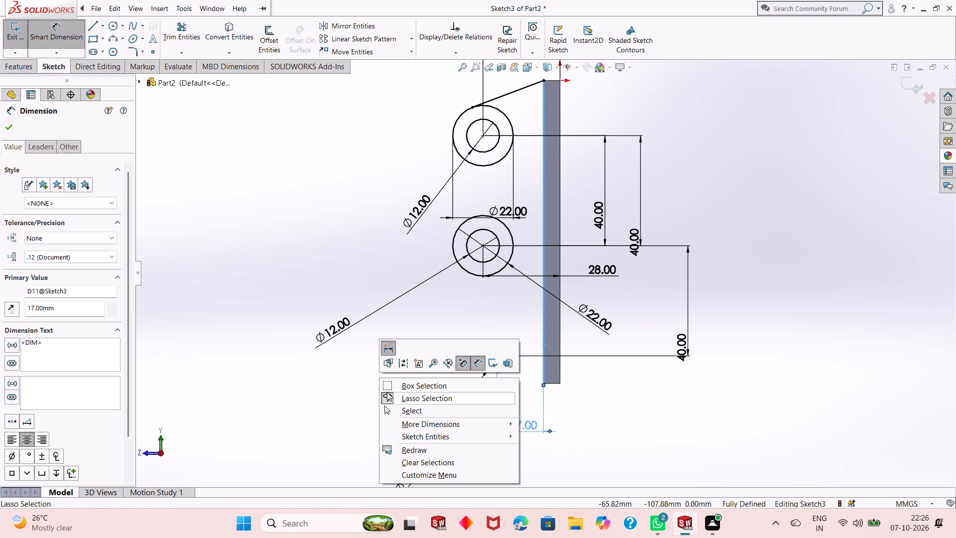
pyautogui.click(393, 409)
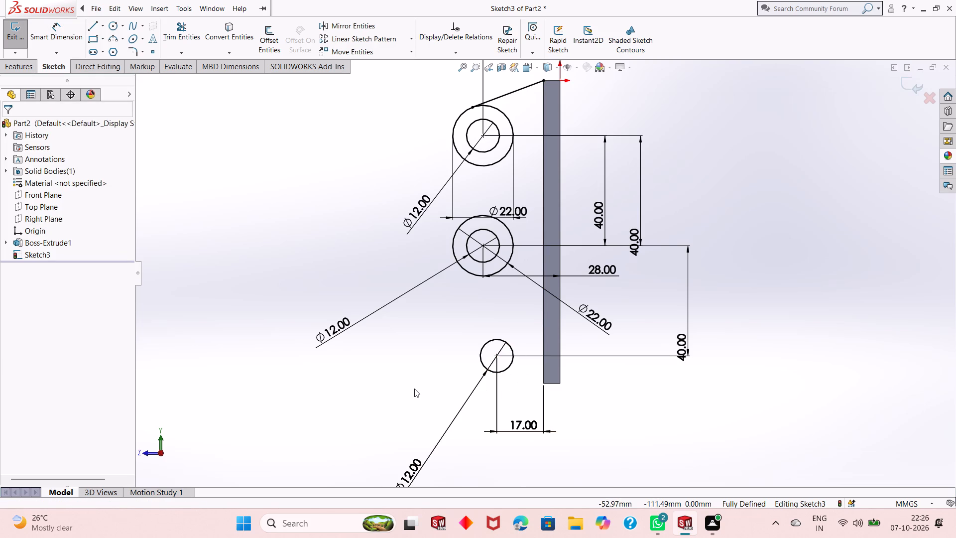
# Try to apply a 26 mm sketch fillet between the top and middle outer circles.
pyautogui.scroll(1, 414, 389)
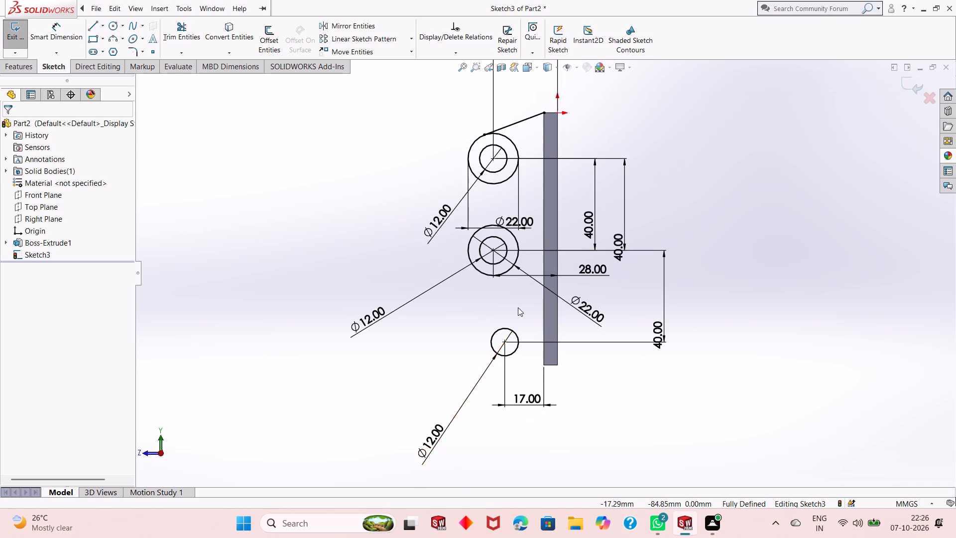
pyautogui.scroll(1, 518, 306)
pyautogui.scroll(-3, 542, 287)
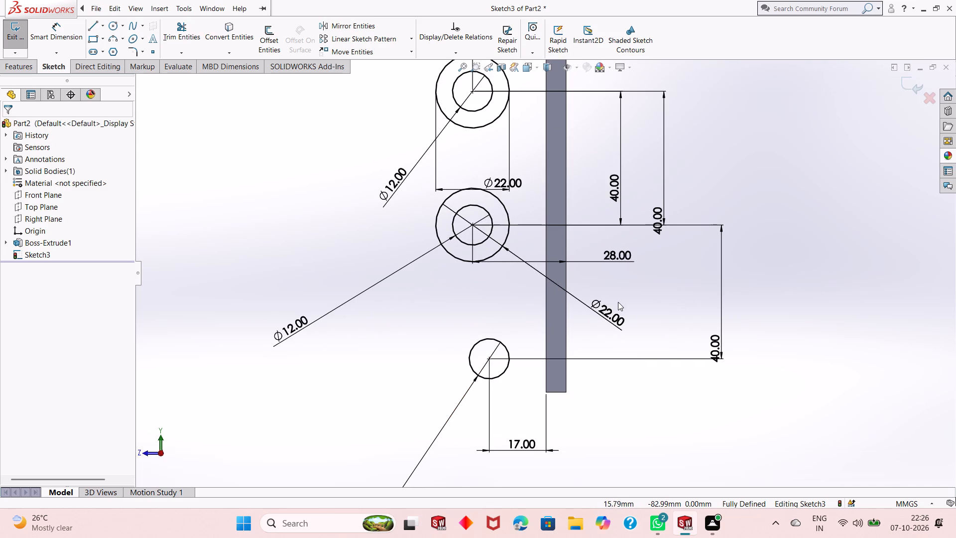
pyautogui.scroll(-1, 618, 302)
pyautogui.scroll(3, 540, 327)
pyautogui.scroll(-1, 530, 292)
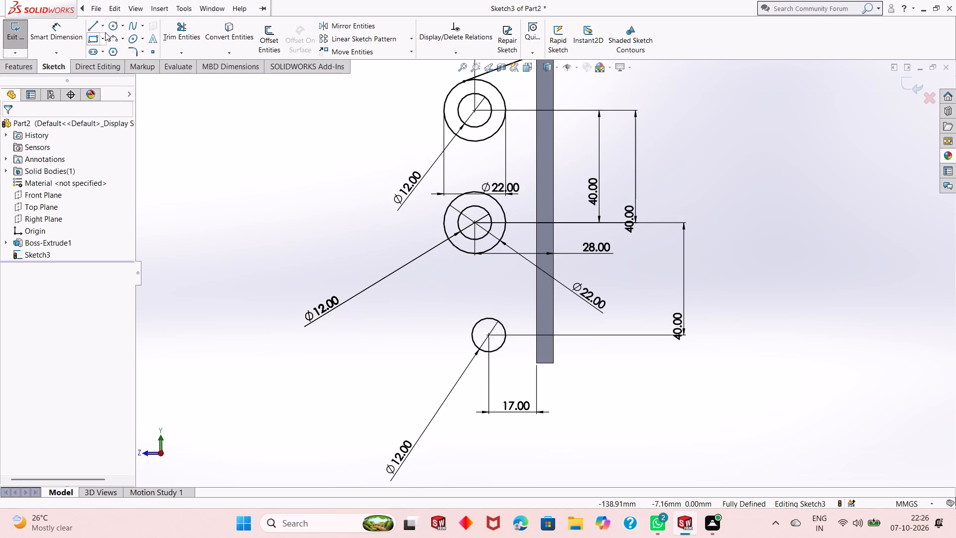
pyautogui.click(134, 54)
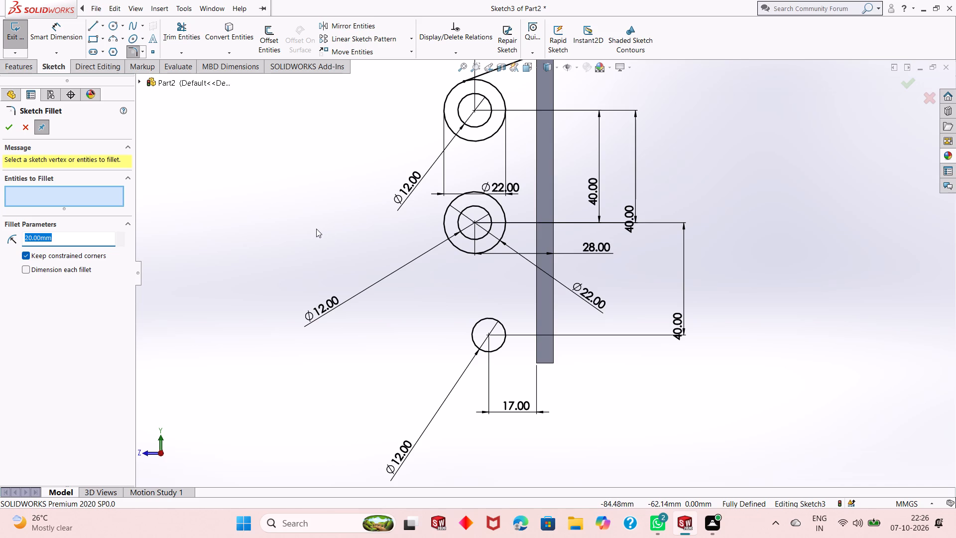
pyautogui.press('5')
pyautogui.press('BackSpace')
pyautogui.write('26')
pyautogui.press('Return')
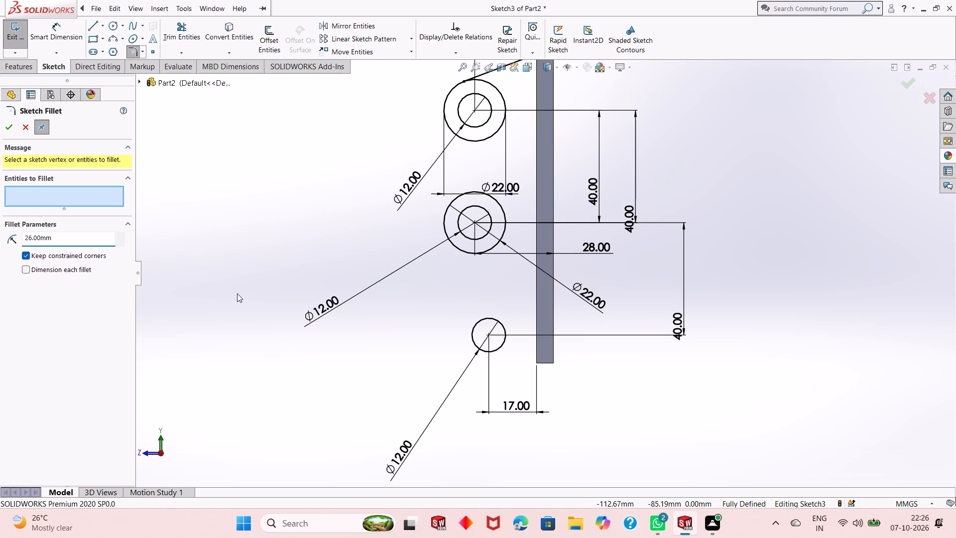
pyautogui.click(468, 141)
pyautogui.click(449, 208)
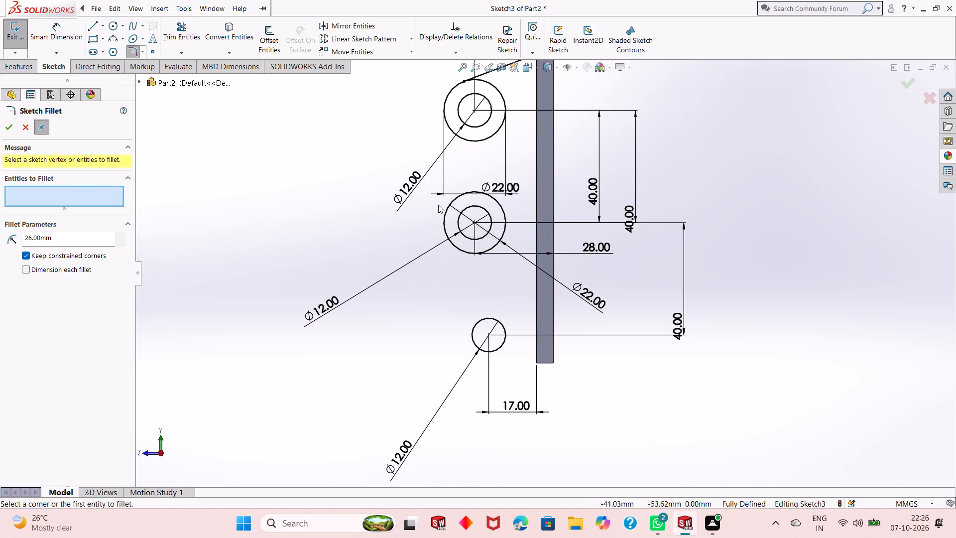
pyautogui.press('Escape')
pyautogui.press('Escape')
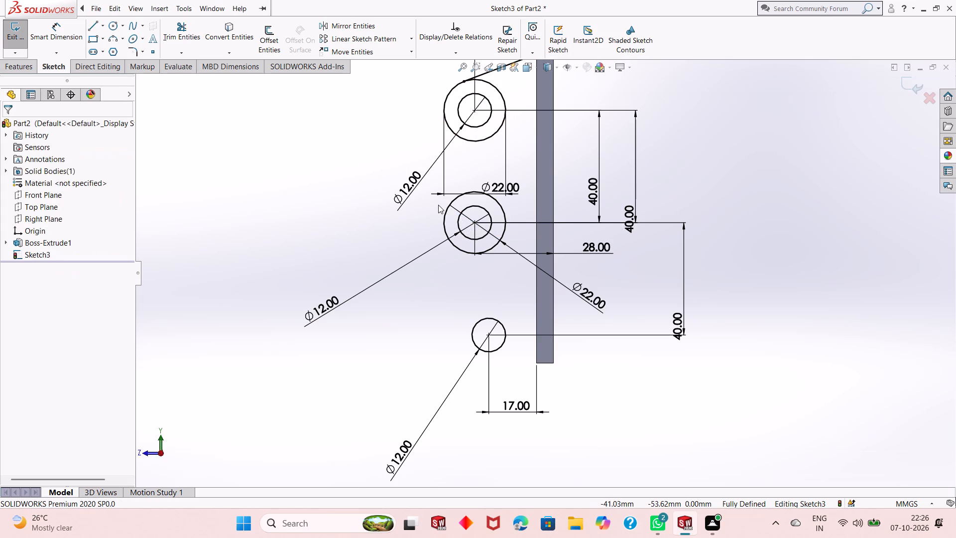
# Draw a three-point arc of 26 mm radius between the top and middle outer circles, on the side away from the plate.
pyautogui.click(115, 43)
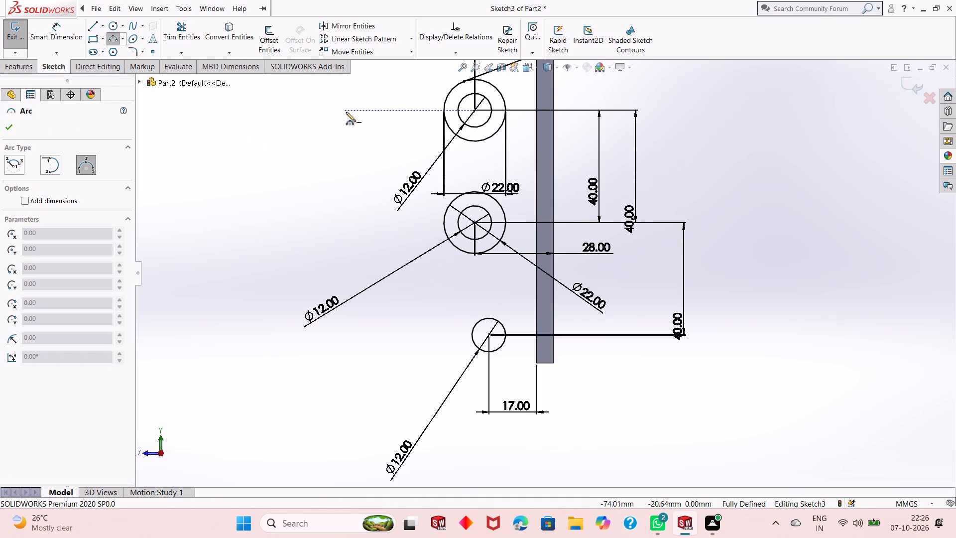
pyautogui.click(452, 127)
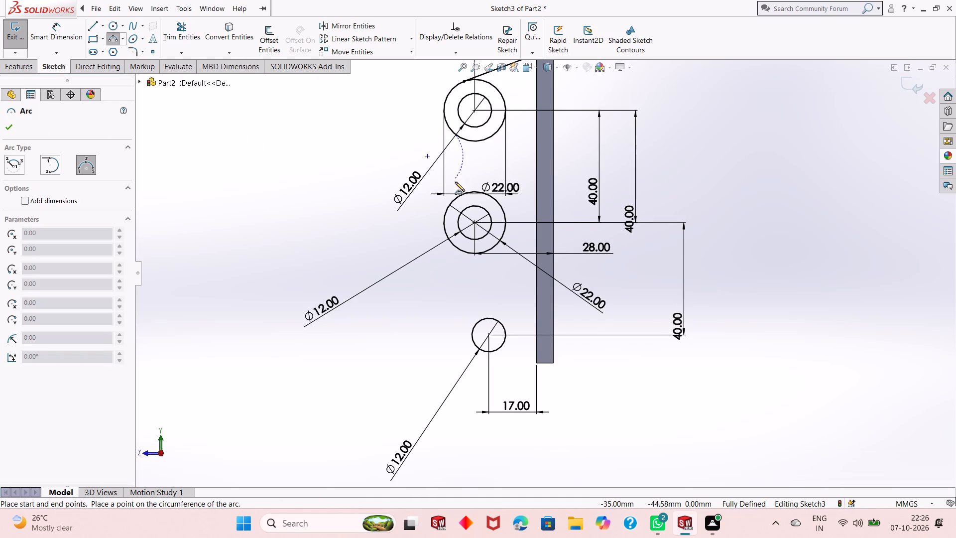
pyautogui.click(455, 199)
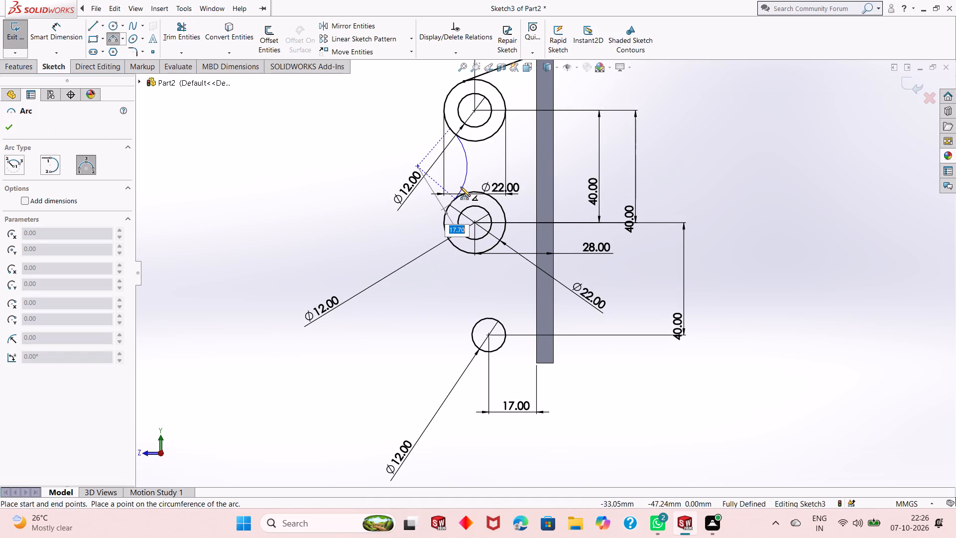
pyautogui.write('26')
pyautogui.press('Return')
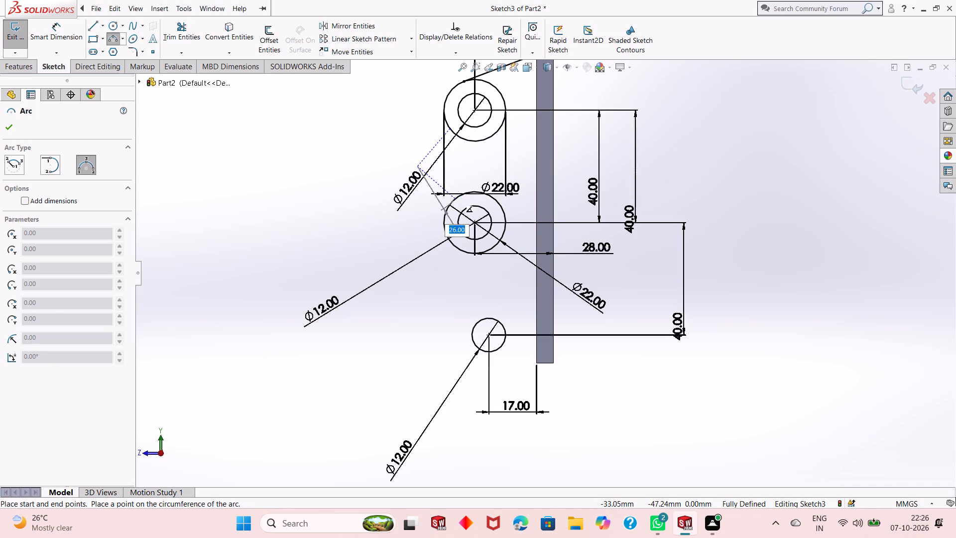
pyautogui.press('Escape')
# Dimension the connecting arc's radius as 26 mm.
pyautogui.scroll(-5, 461, 160)
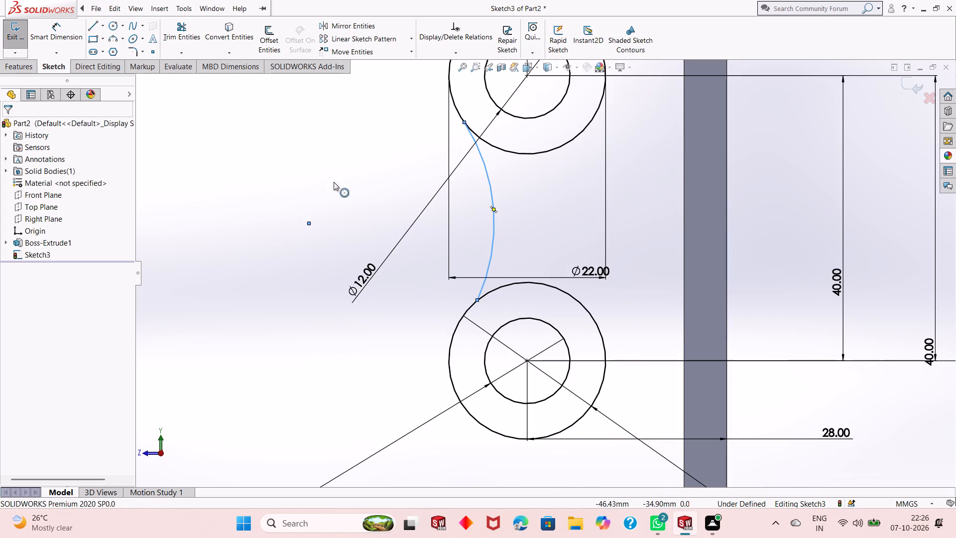
pyautogui.click(61, 39)
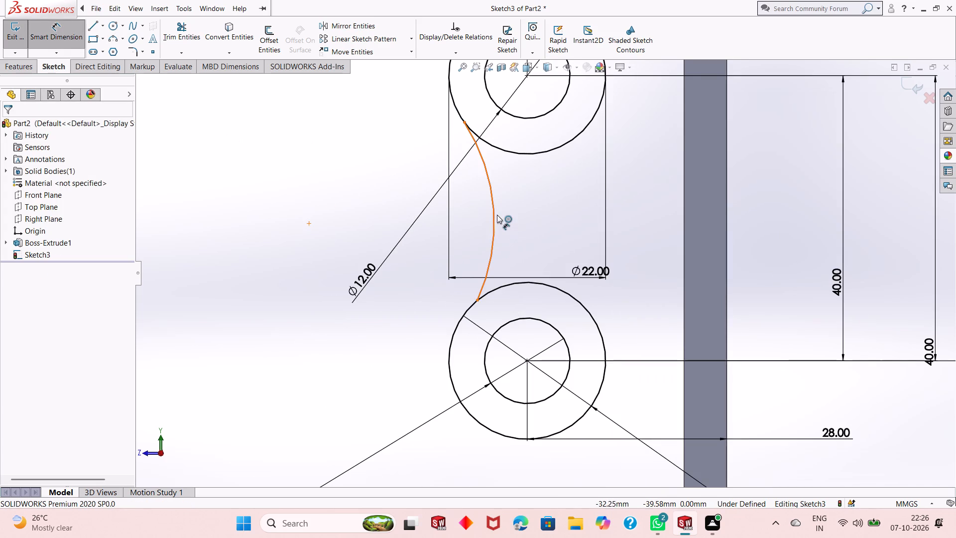
pyautogui.click(497, 215)
pyautogui.click(520, 218)
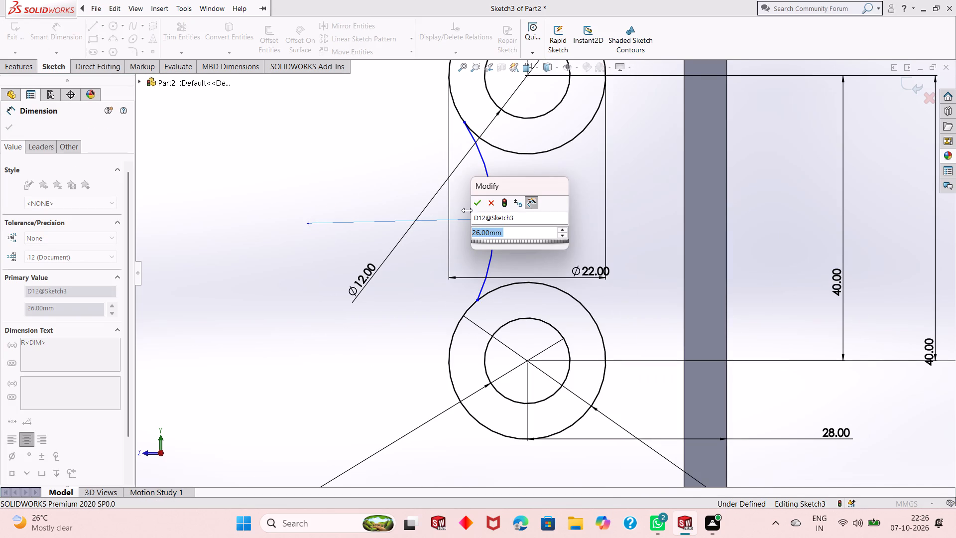
pyautogui.click(478, 204)
pyautogui.rightClick(276, 187)
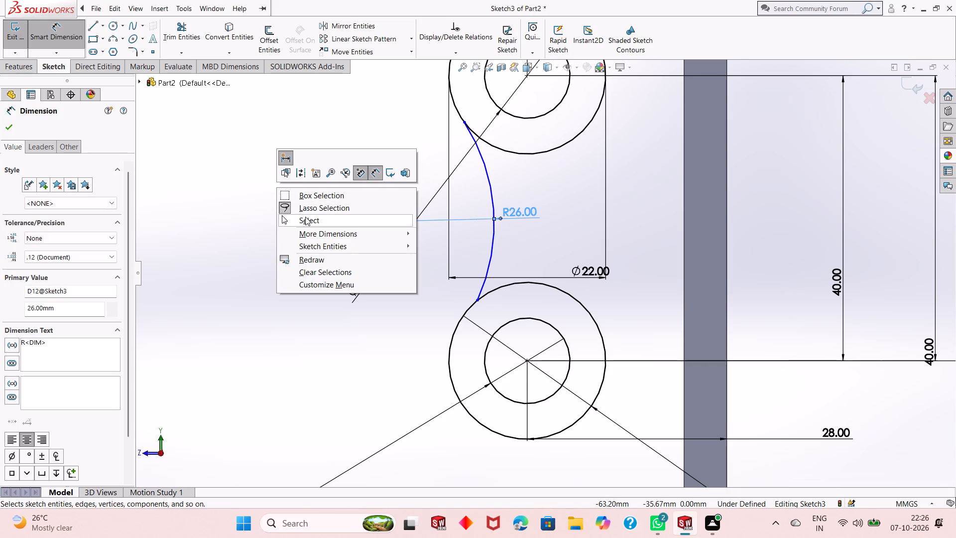
pyautogui.click(305, 219)
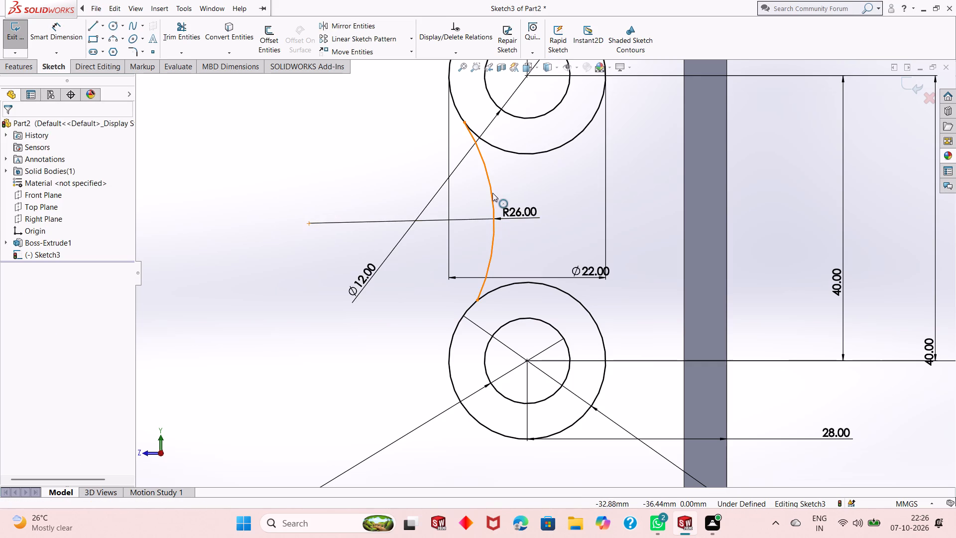
# Make the connecting arc tangent to both the top and middle 22 mm outer circles.
pyautogui.click(492, 193)
pyautogui.keyDown('ctrl'); pyautogui.click(493, 149); pyautogui.keyUp('ctrl')
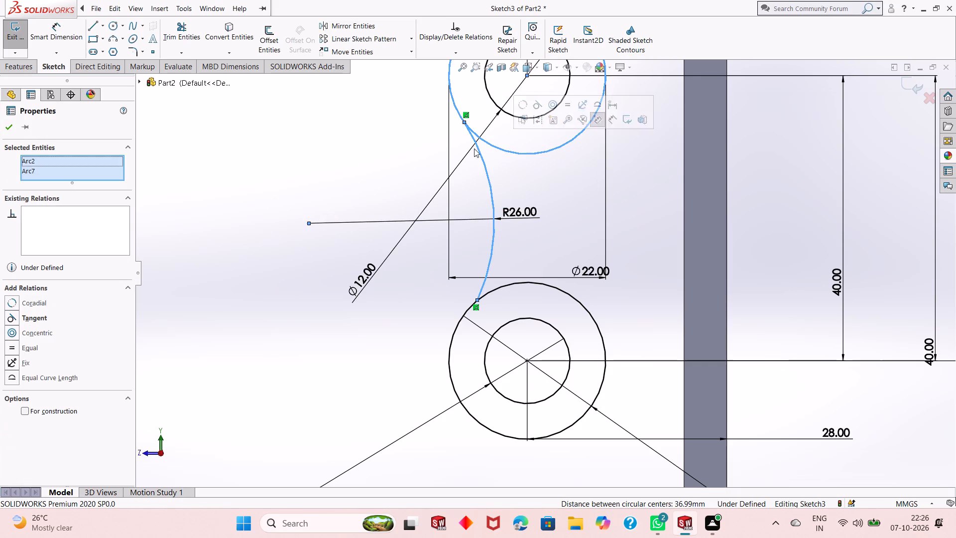
pyautogui.click(42, 321)
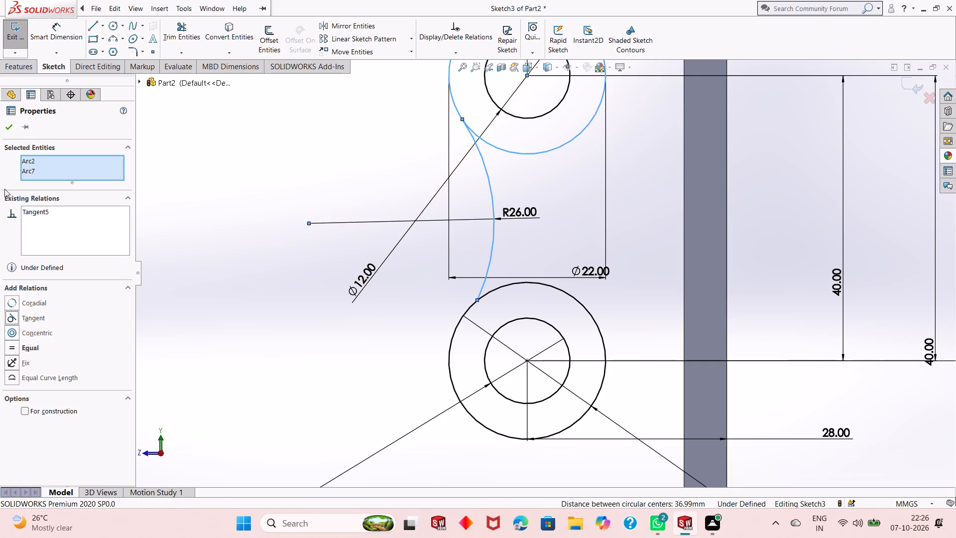
pyautogui.click(4, 125)
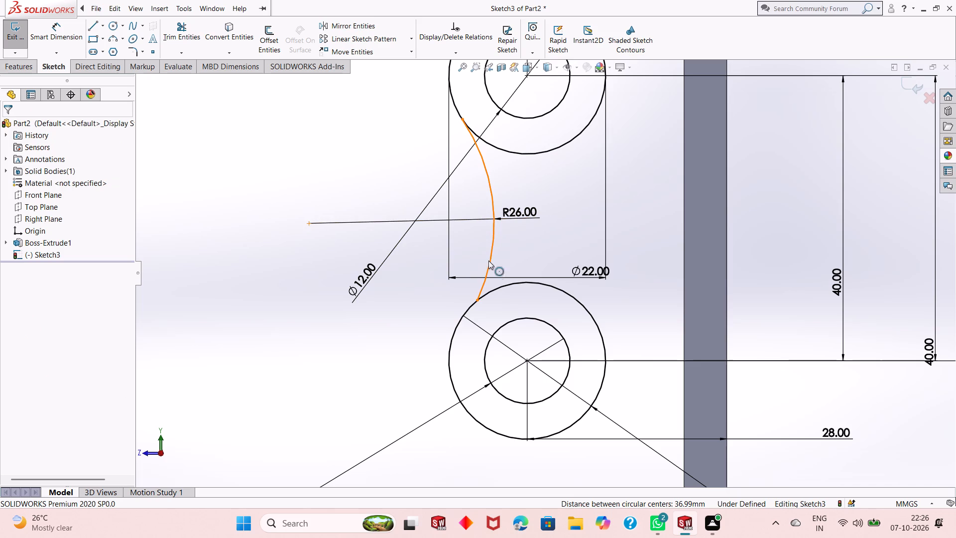
pyautogui.click(490, 265)
pyautogui.keyDown('ctrl'); pyautogui.click(485, 292); pyautogui.keyUp('ctrl')
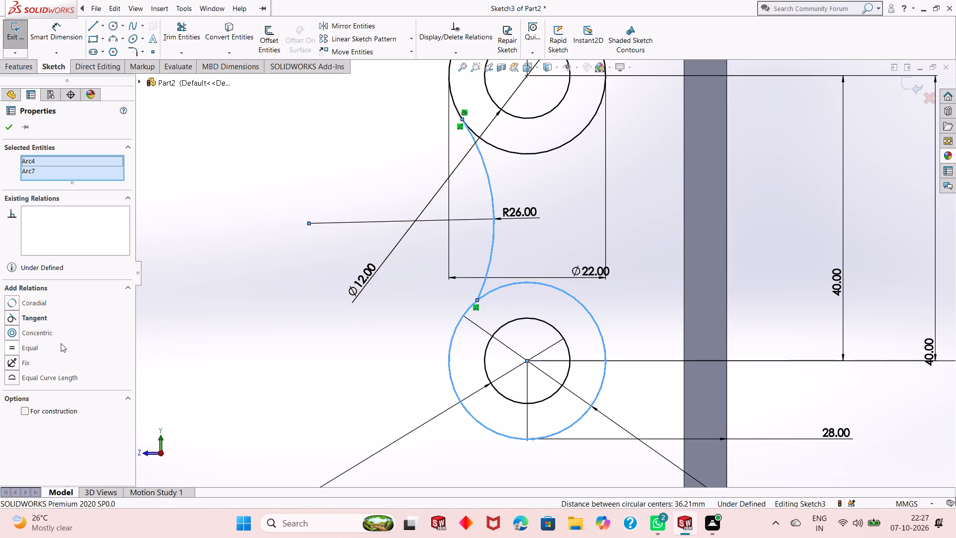
pyautogui.click(32, 319)
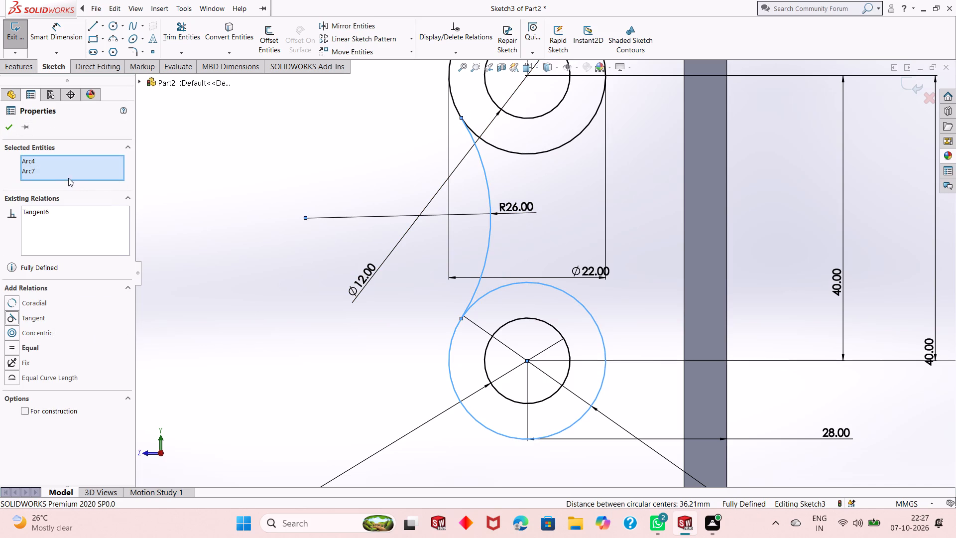
pyautogui.click(7, 129)
# Sketch a 17+12 mm horizontal line from the plate's bottom corner and a connected line about 47.7 mm long up to the middle outer circle.
pyautogui.scroll(4, 480, 270)
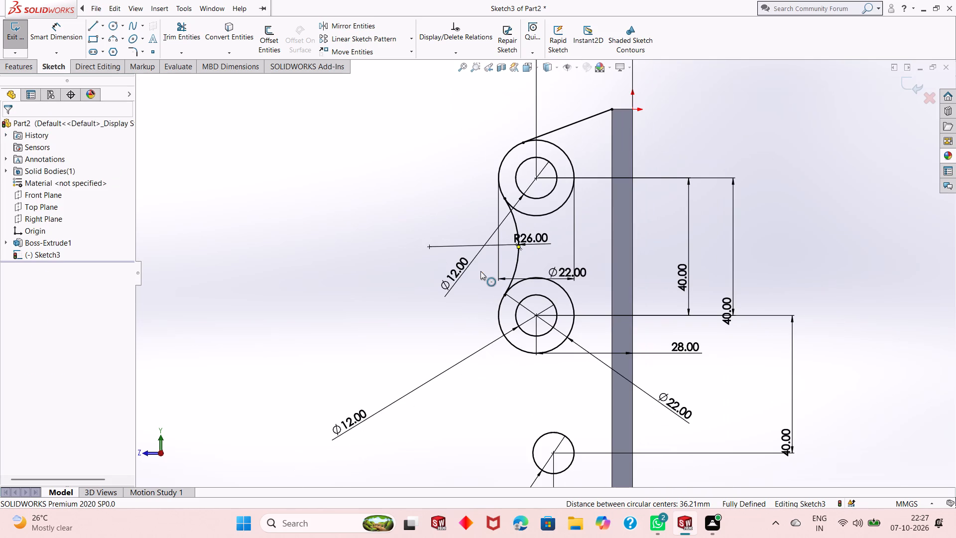
pyautogui.scroll(1, 480, 271)
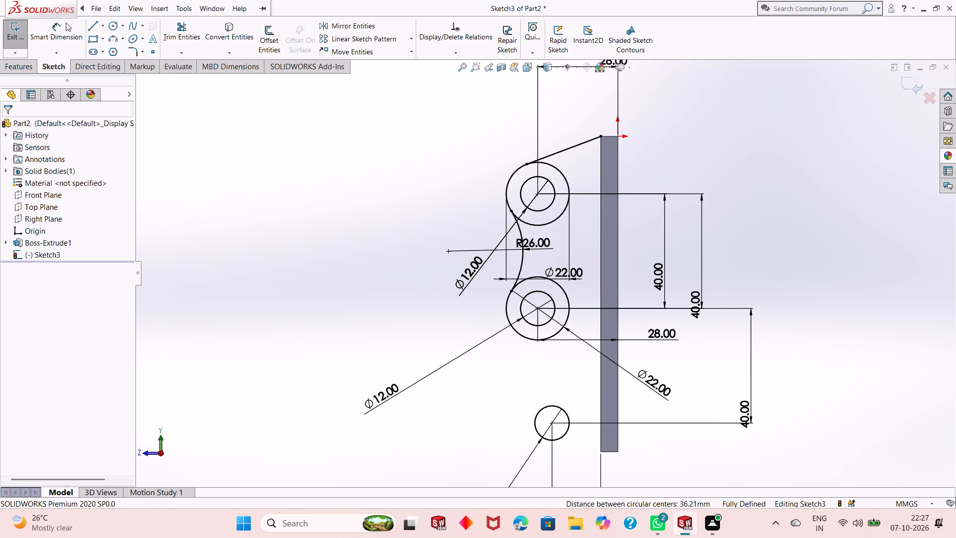
pyautogui.click(92, 26)
pyautogui.scroll(2, 413, 291)
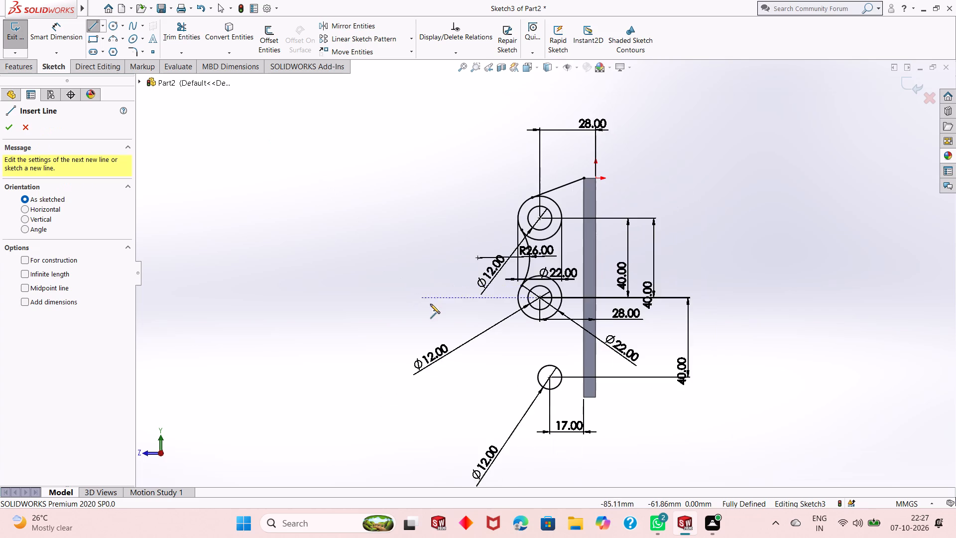
pyautogui.scroll(-3, 621, 393)
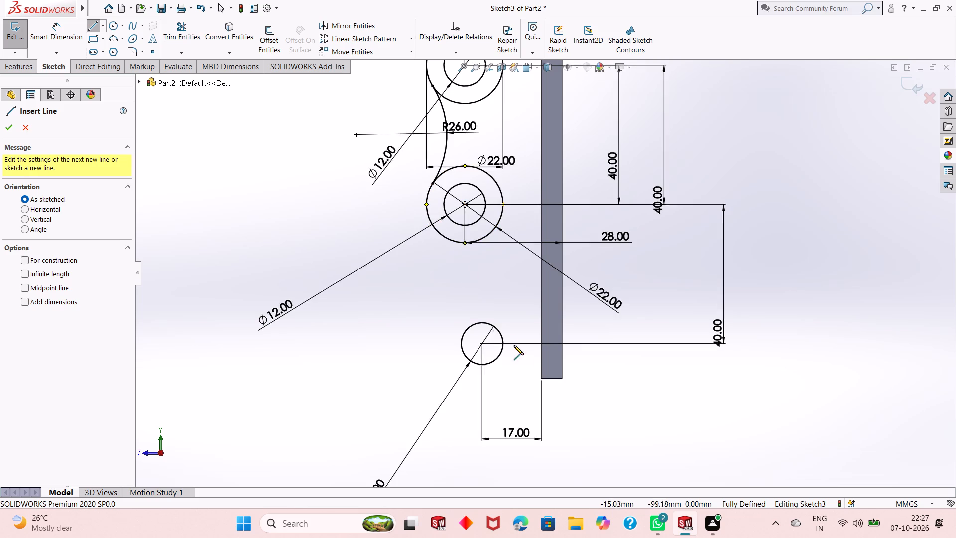
pyautogui.click(543, 379)
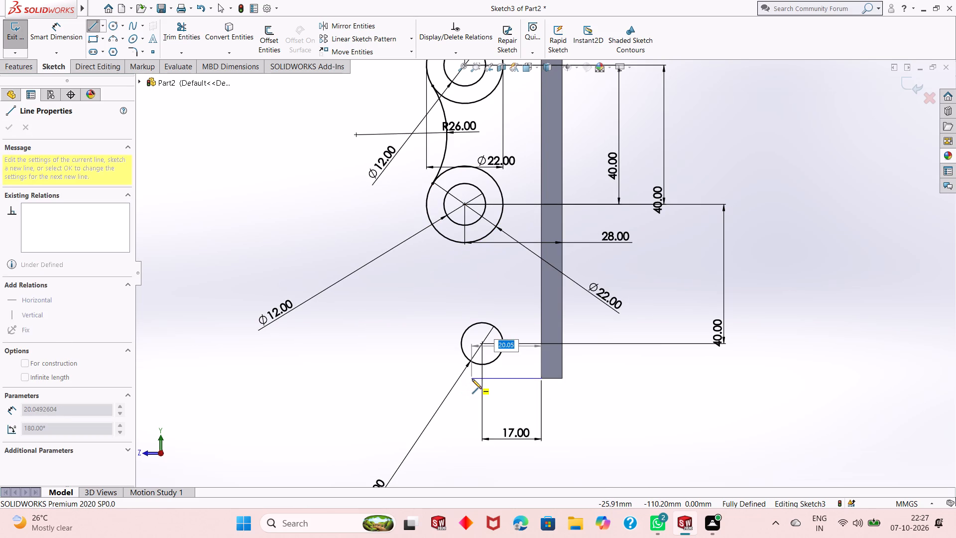
pyautogui.write('17+12')
pyautogui.press('Return')
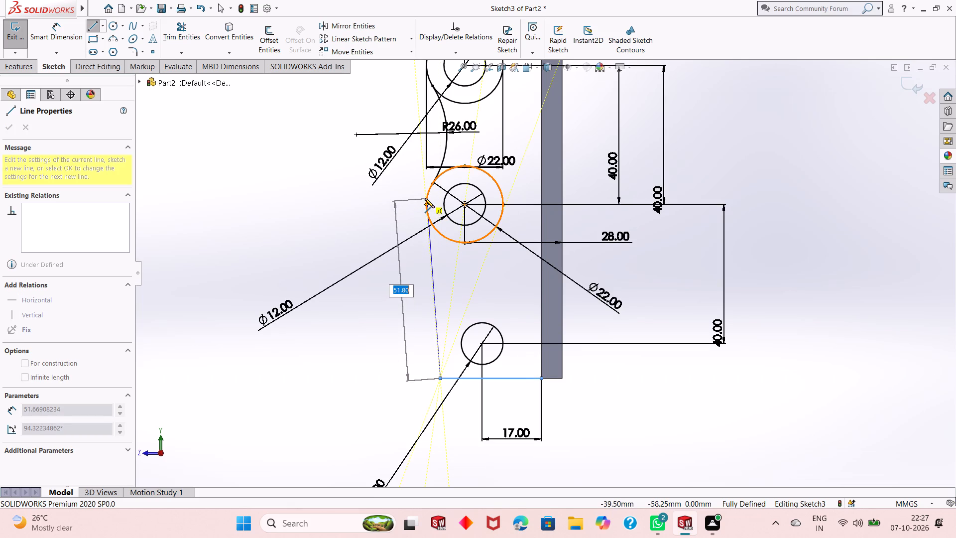
pyautogui.click(426, 213)
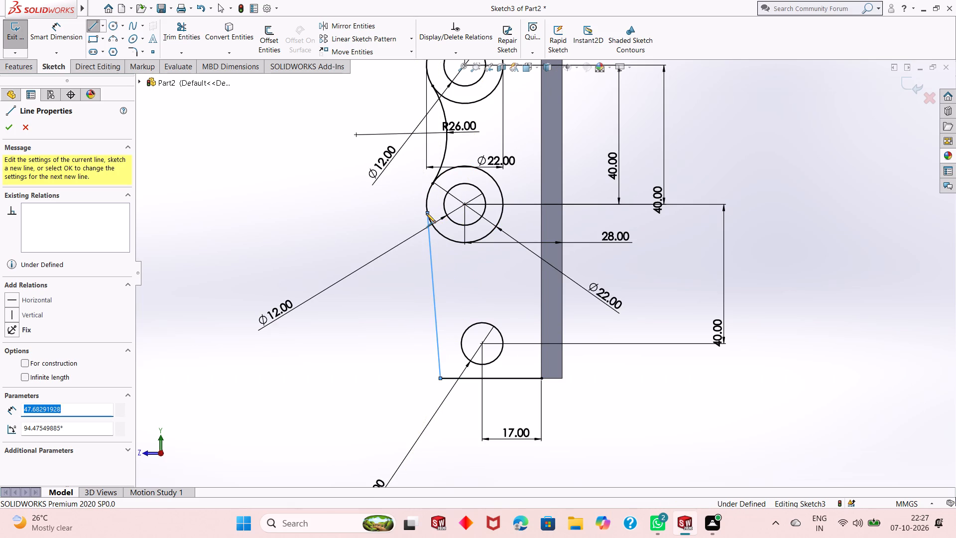
pyautogui.press('Escape')
pyautogui.press('Escape')
# Examine the side profile sketch against the plate from both sides and return to a view normal to the sketch.
pyautogui.moveTo(513, 287); pyautogui.dragTo(730, 277, button='middle')
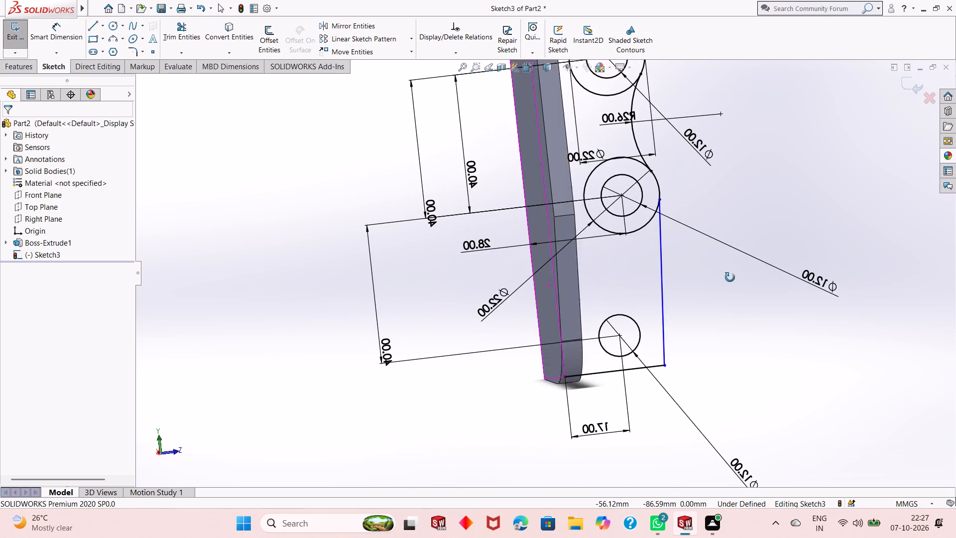
pyautogui.moveTo(730, 277); pyautogui.dragTo(734, 282, button='middle')
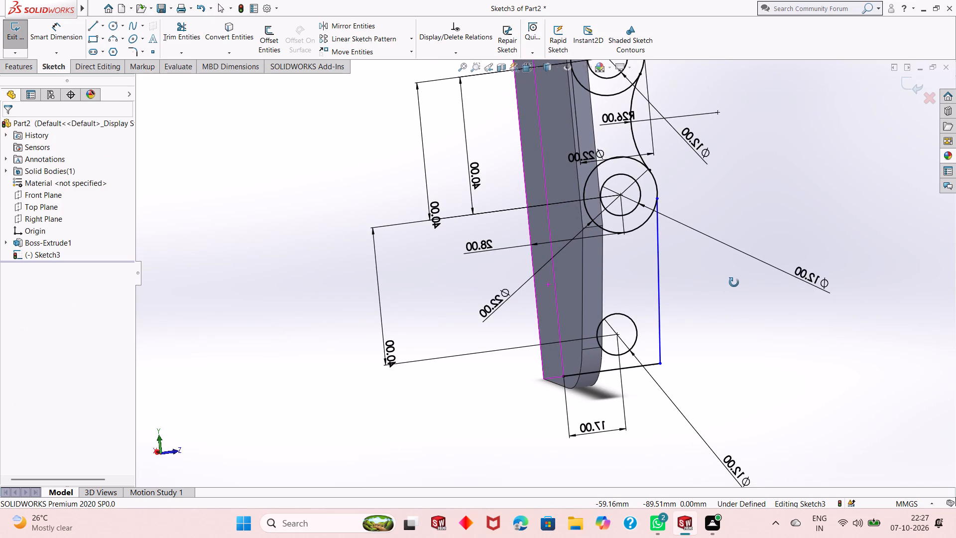
pyautogui.moveTo(734, 282); pyautogui.dragTo(508, 375, button='middle')
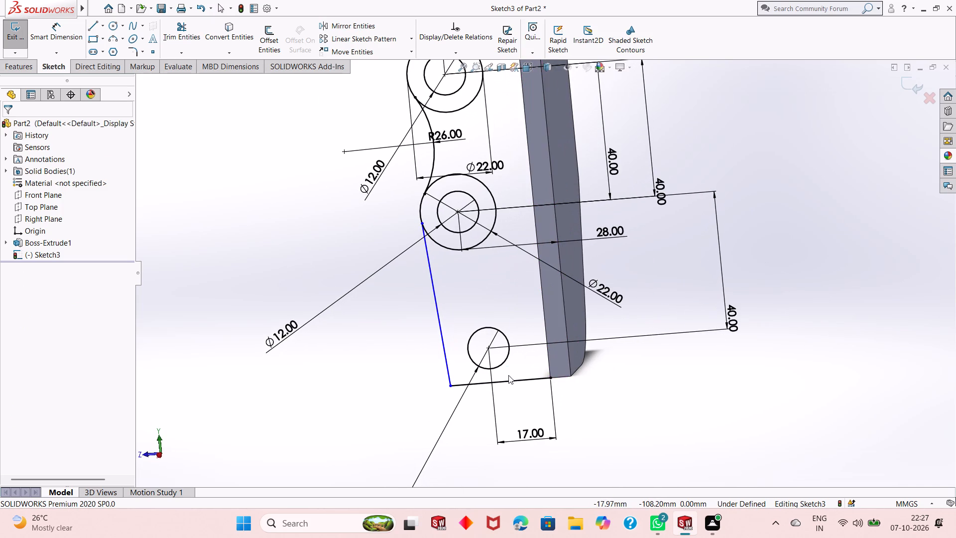
pyautogui.hotkey('ctrl', '8')
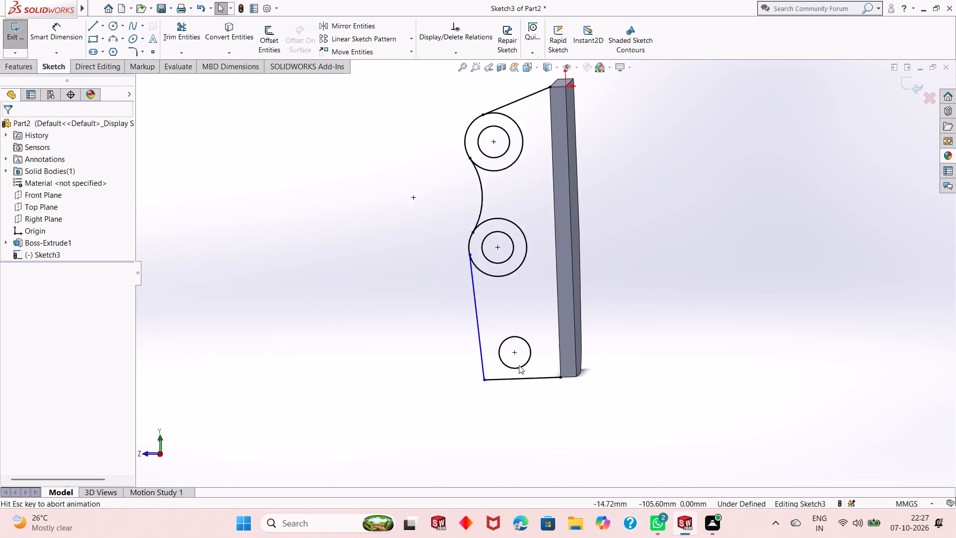
pyautogui.scroll(-3, 518, 323)
pyautogui.scroll(-1, 565, 321)
pyautogui.scroll(1, 566, 322)
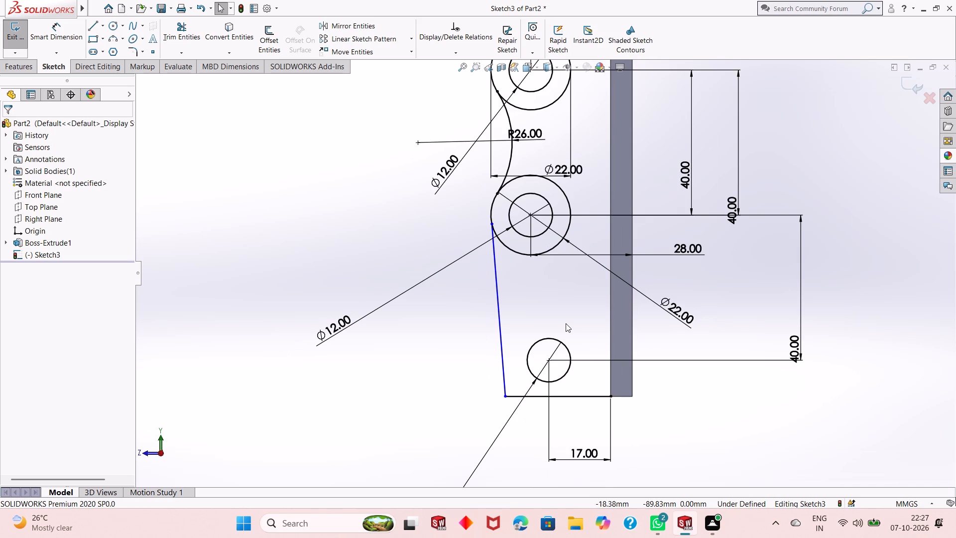
# Examine the lower part of the side profile sketch against the plate from the opposite side, then return normal to the sketch.
pyautogui.scroll(2, 560, 384)
pyautogui.moveTo(483, 381); pyautogui.dragTo(491, 381, button='middle')
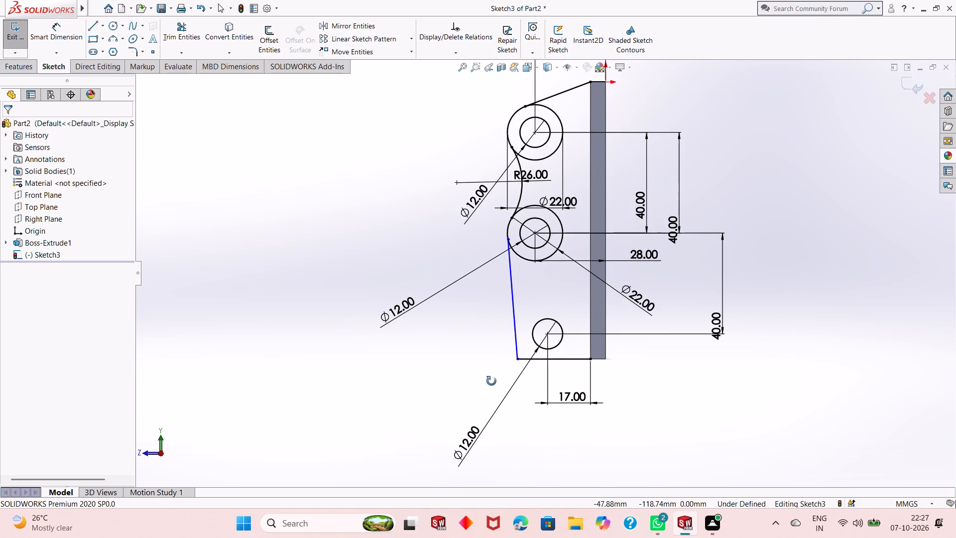
pyautogui.moveTo(491, 381); pyautogui.dragTo(692, 379, button='middle')
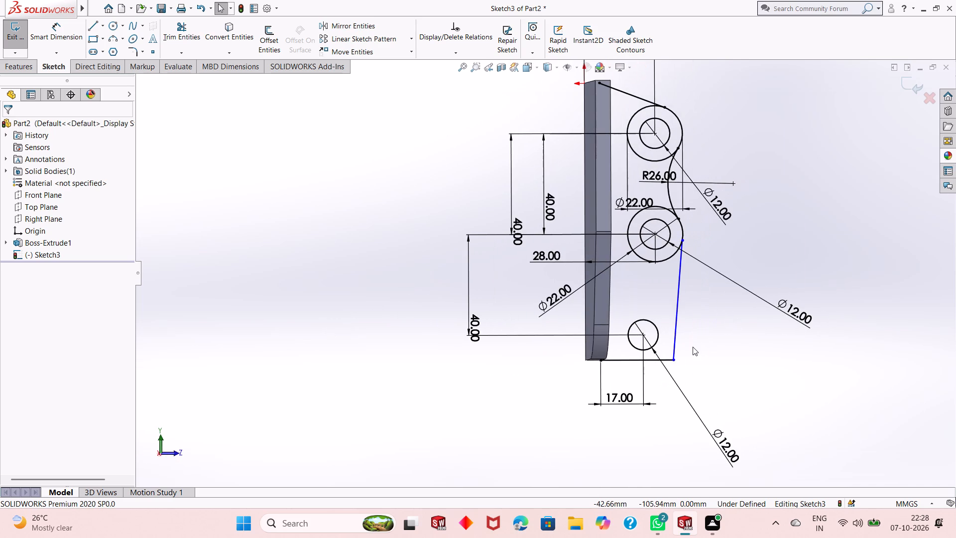
pyautogui.moveTo(693, 347); pyautogui.dragTo(693, 365, button='middle')
pyautogui.scroll(1, 693, 365)
pyautogui.scroll(-3, 618, 161)
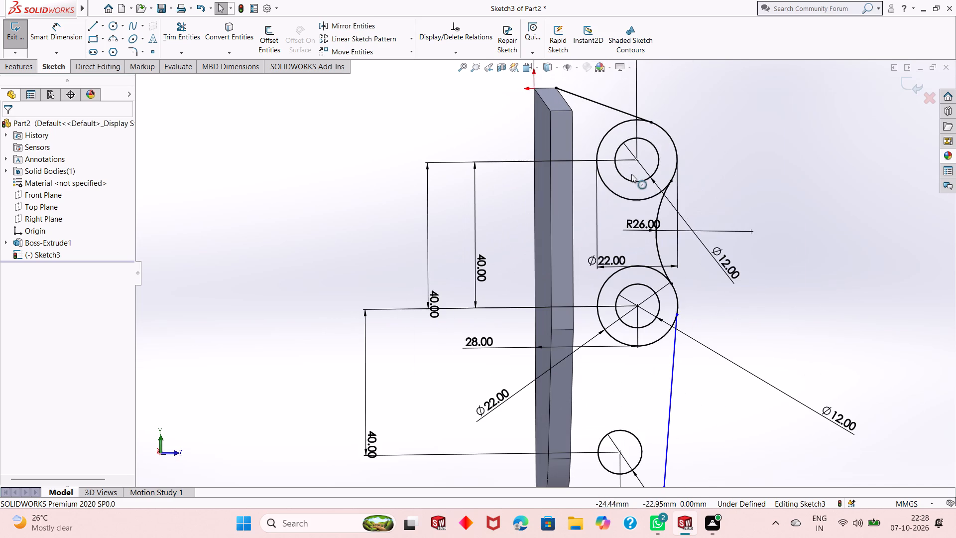
pyautogui.scroll(1, 698, 296)
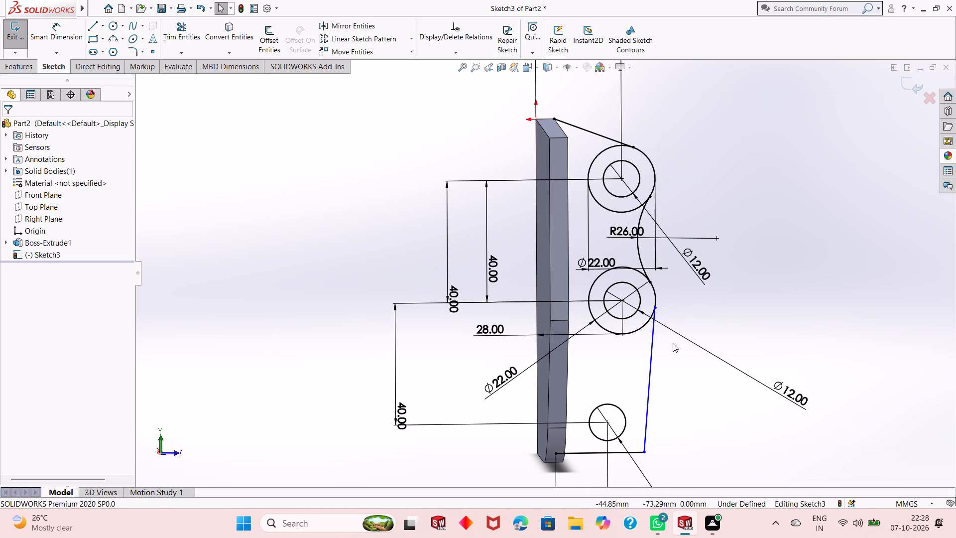
pyautogui.scroll(1, 660, 400)
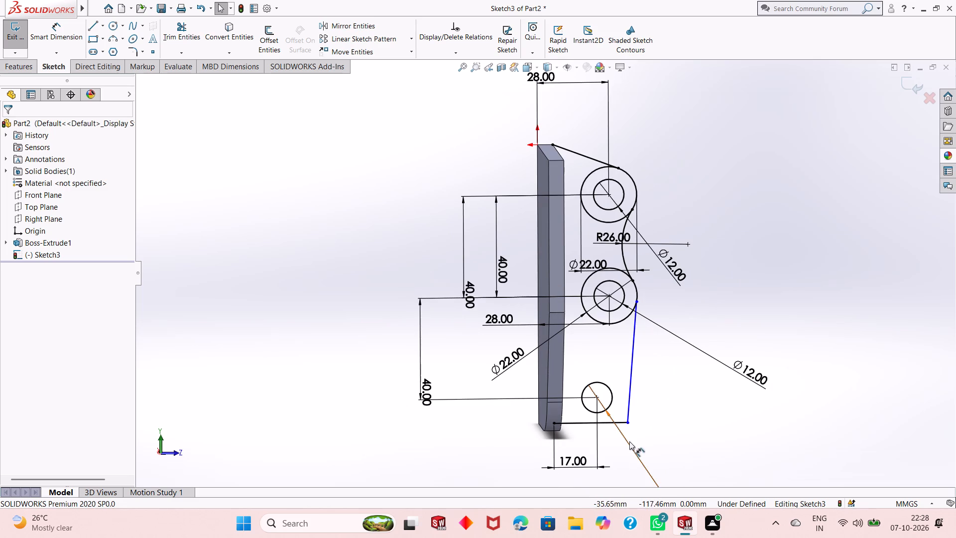
pyautogui.scroll(-1, 627, 371)
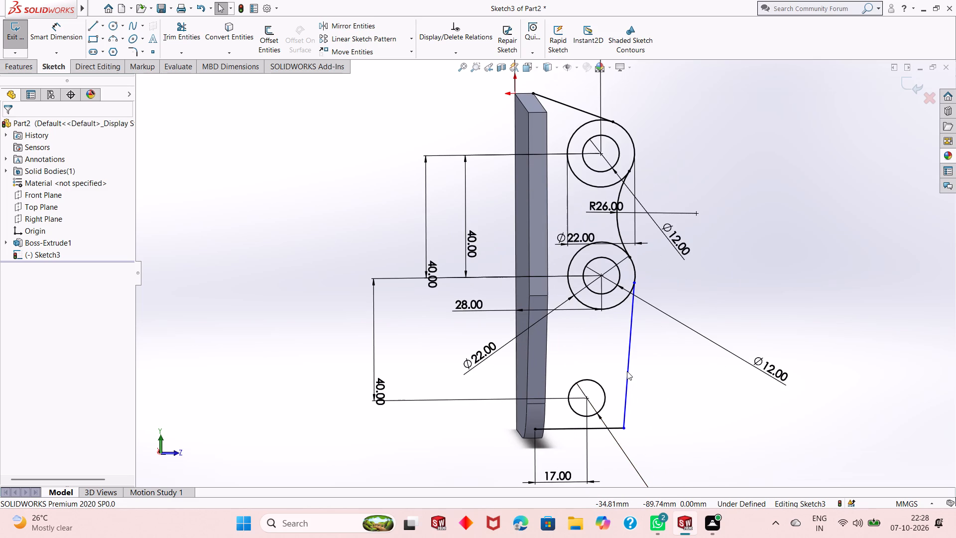
pyautogui.hotkey('ctrl', '8')
# Delete the horizontal bottom line and the slanted line running up to the middle outer circle.
pyautogui.scroll(-2, 536, 336)
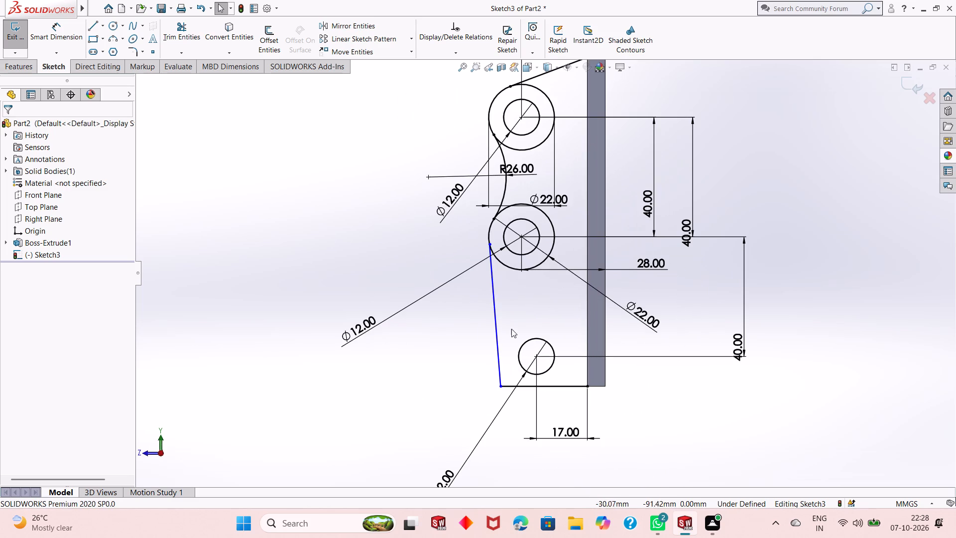
pyautogui.click(496, 303)
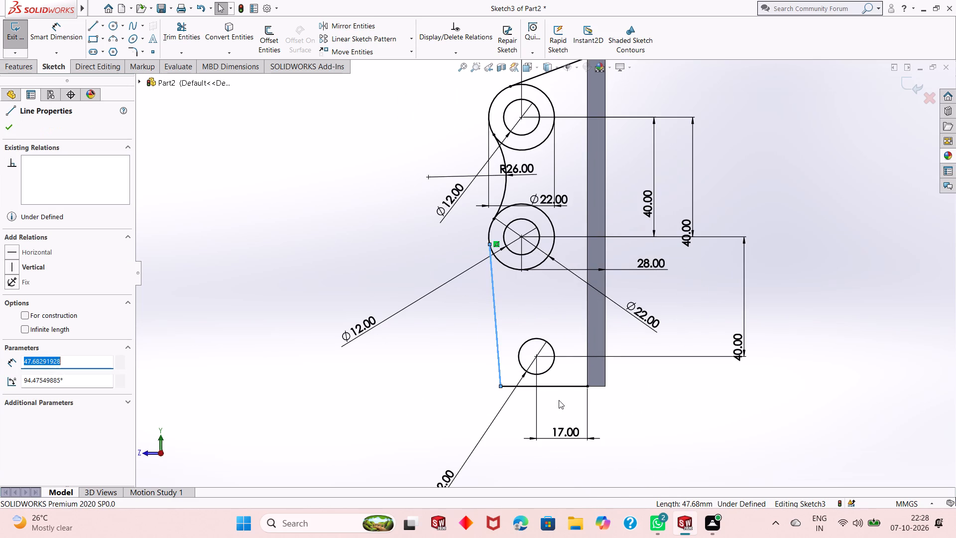
pyautogui.click(532, 388)
pyautogui.keyDown('ctrl'); pyautogui.click(500, 362); pyautogui.keyUp('ctrl')
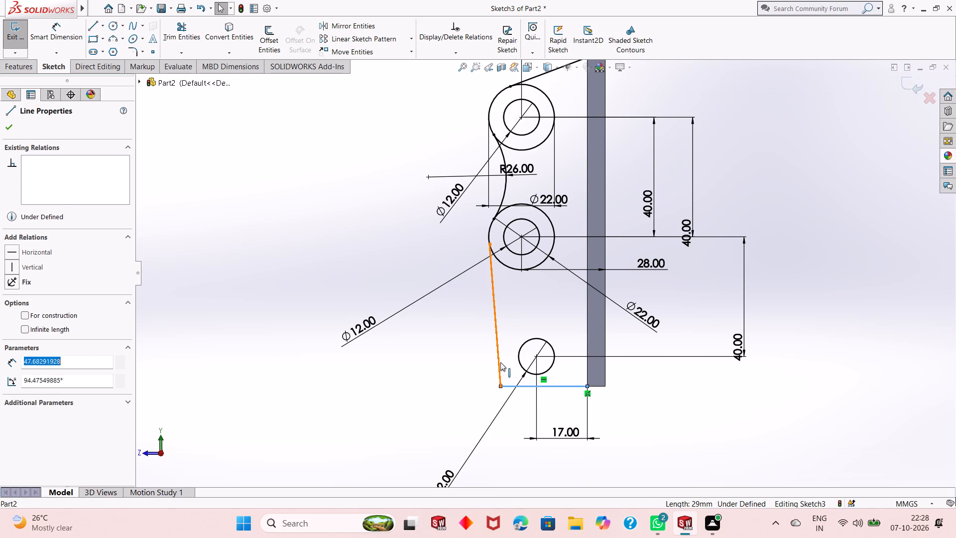
pyautogui.rightClick(454, 354)
pyautogui.click(500, 487)
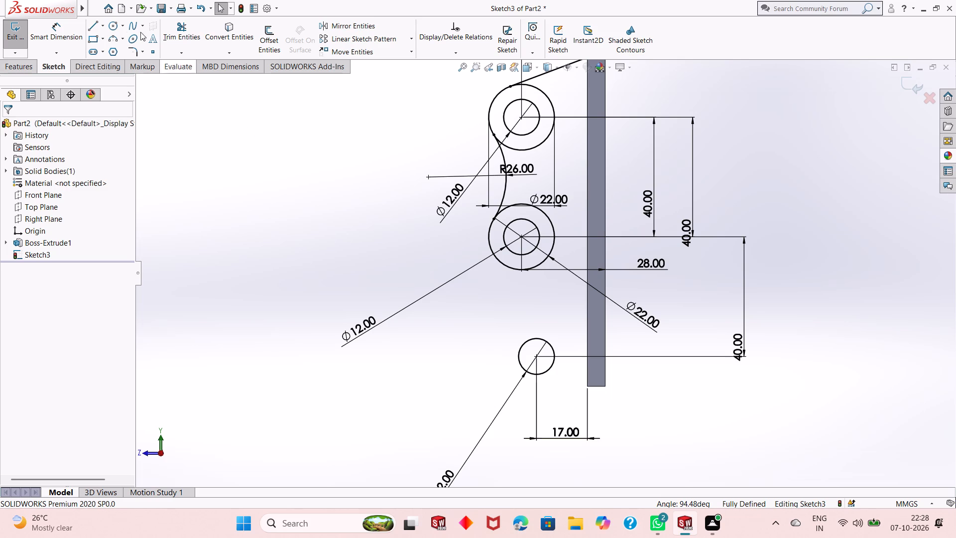
# Sketch a 17+6 mm horizontal line from the plate's bottom corner and a connected slanted line up to the middle 22 mm outer circle.
pyautogui.click(91, 24)
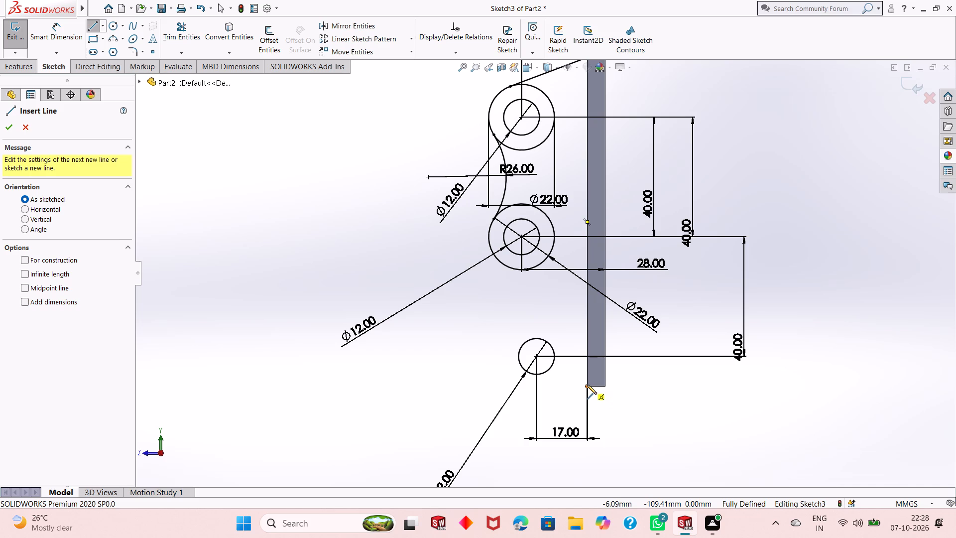
pyautogui.click(587, 385)
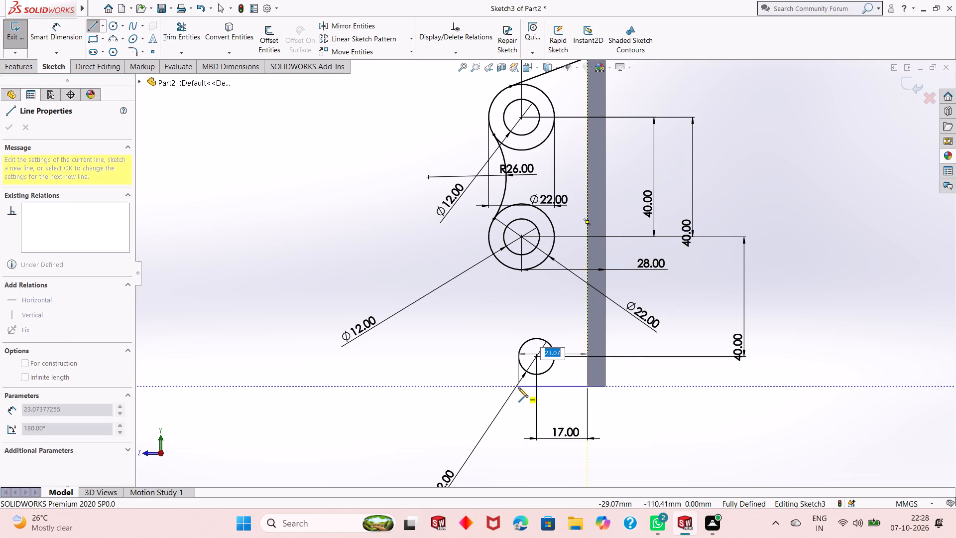
pyautogui.write('17+')
pyautogui.press('6')
pyautogui.press('Return')
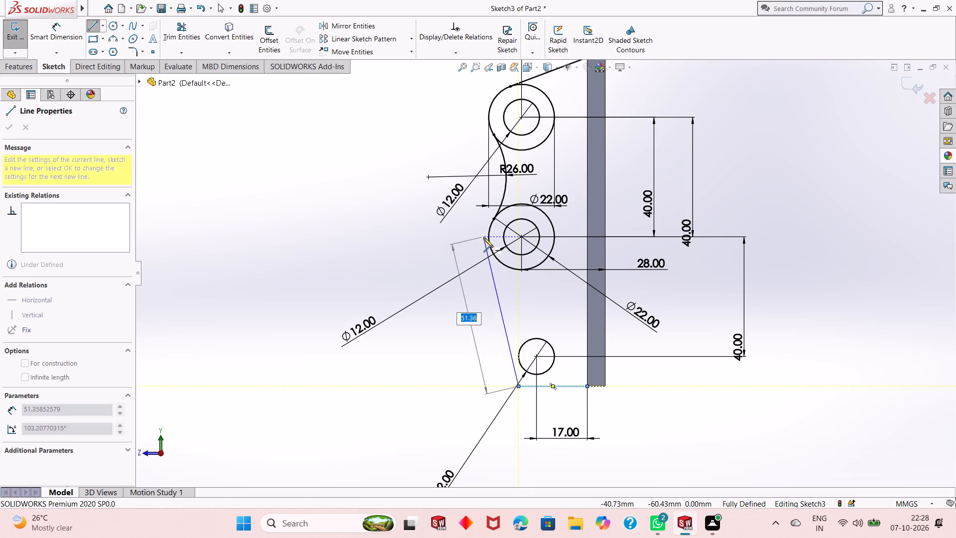
pyautogui.click(488, 242)
pyautogui.press('Escape')
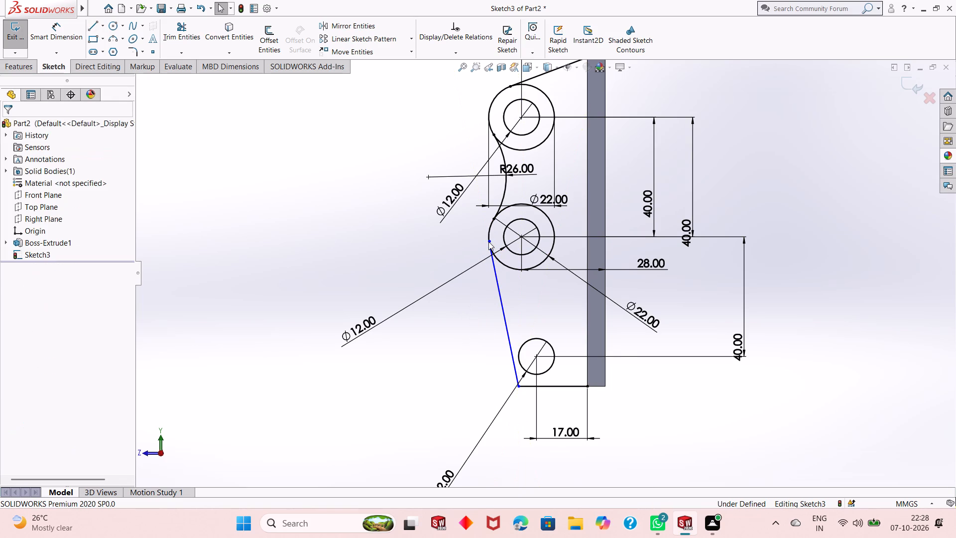
pyautogui.press('Escape')
pyautogui.press('Escape')
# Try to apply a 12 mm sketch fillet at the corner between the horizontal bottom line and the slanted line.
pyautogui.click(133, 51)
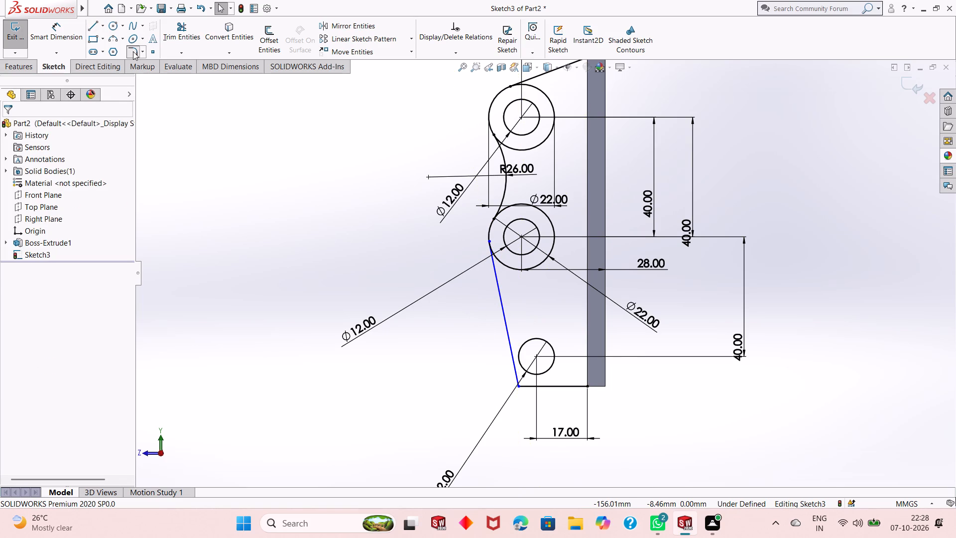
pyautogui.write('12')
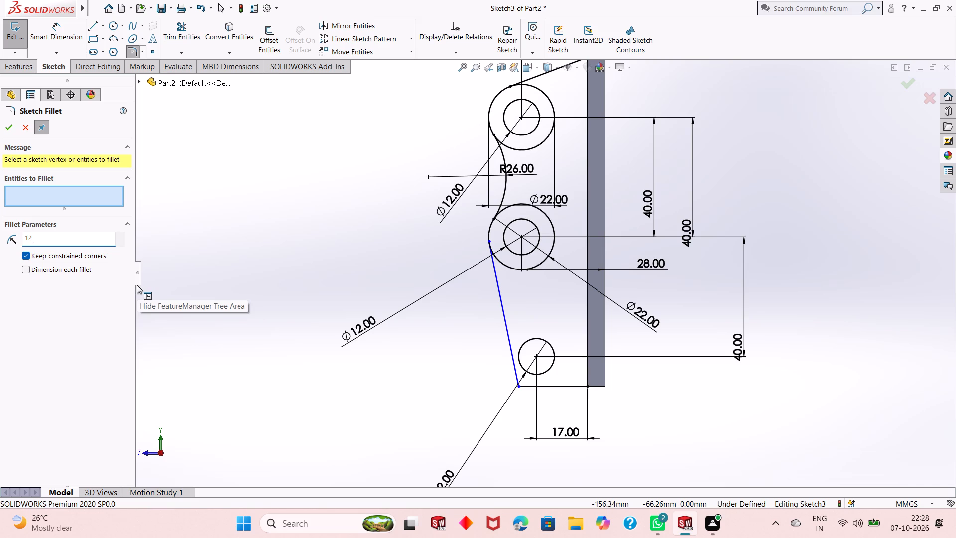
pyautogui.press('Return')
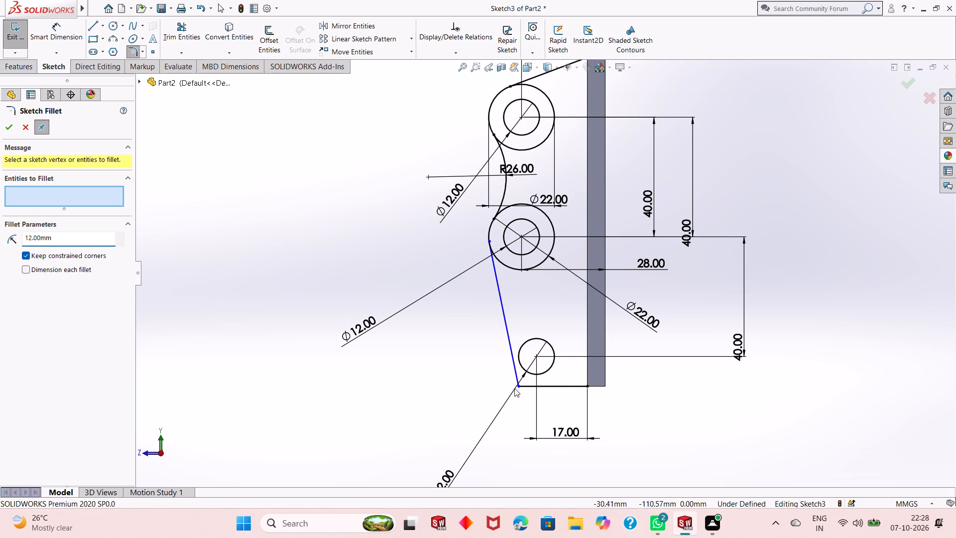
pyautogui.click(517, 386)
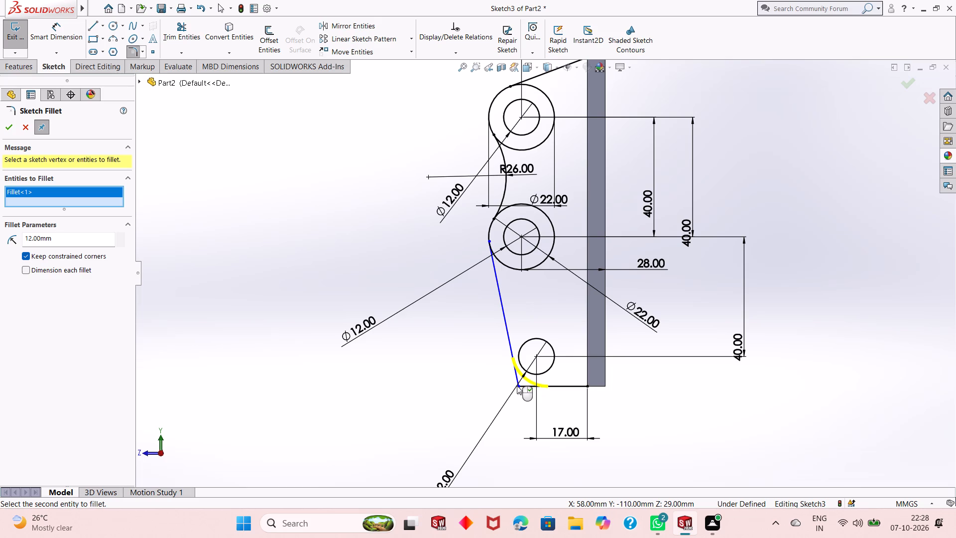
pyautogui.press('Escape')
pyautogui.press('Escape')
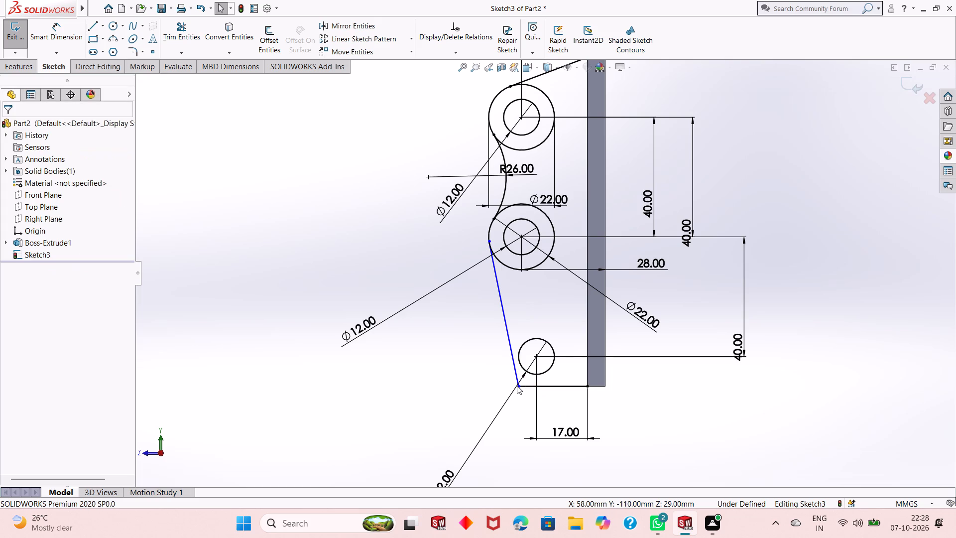
# Examine the side profile sketch from several angles, checking the slanted line and bottom corner around the lowest 12 mm circle.
pyautogui.scroll(1, 486, 346)
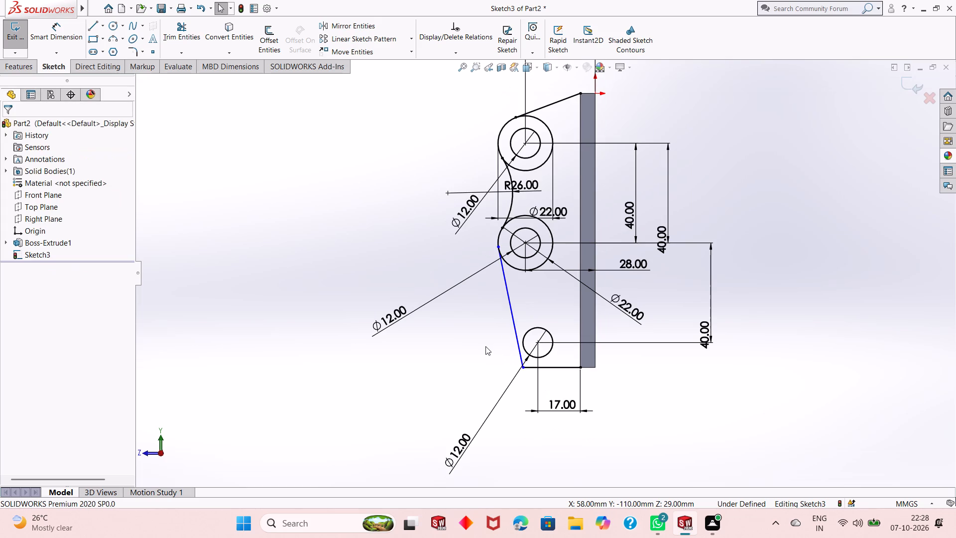
pyautogui.moveTo(410, 299); pyautogui.dragTo(534, 285, button='middle')
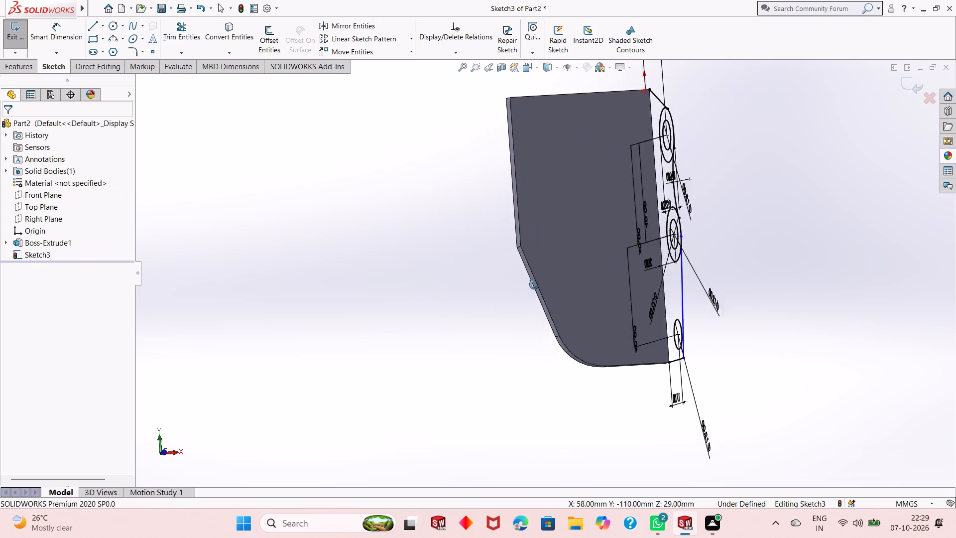
pyautogui.moveTo(534, 285); pyautogui.dragTo(423, 326, button='middle')
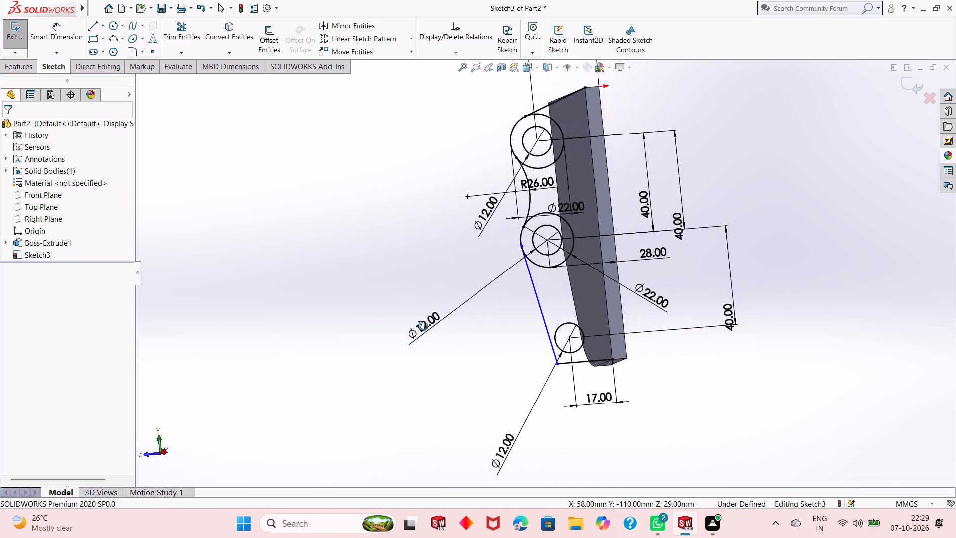
pyautogui.moveTo(423, 326); pyautogui.dragTo(406, 356, button='middle')
pyautogui.scroll(-2, 568, 277)
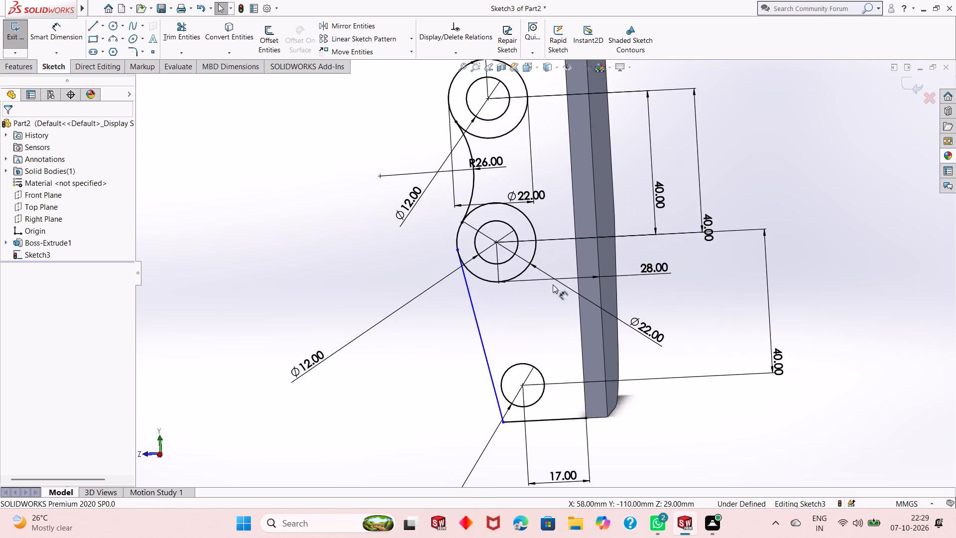
pyautogui.scroll(5, 525, 292)
pyautogui.moveTo(545, 283); pyautogui.dragTo(550, 291, button='middle')
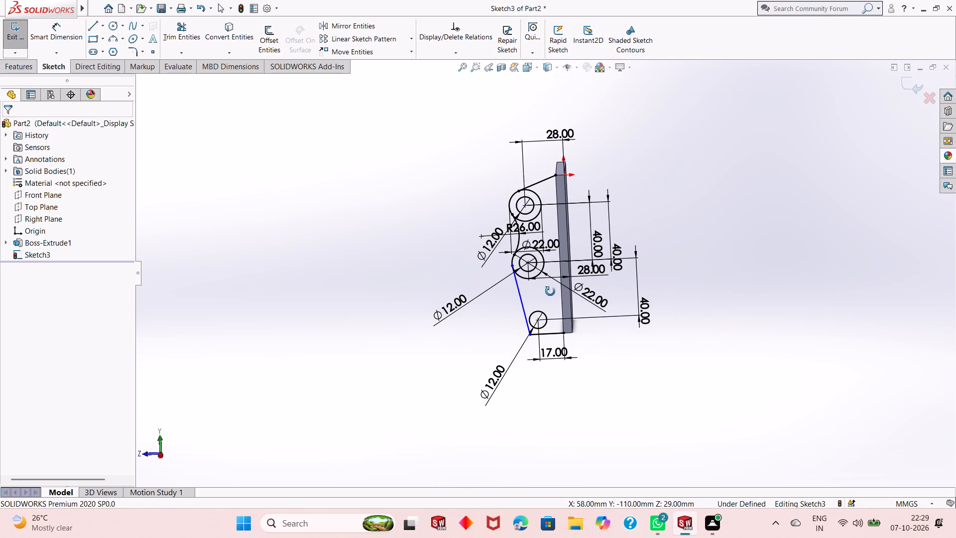
pyautogui.moveTo(550, 291); pyautogui.dragTo(551, 290, button='middle')
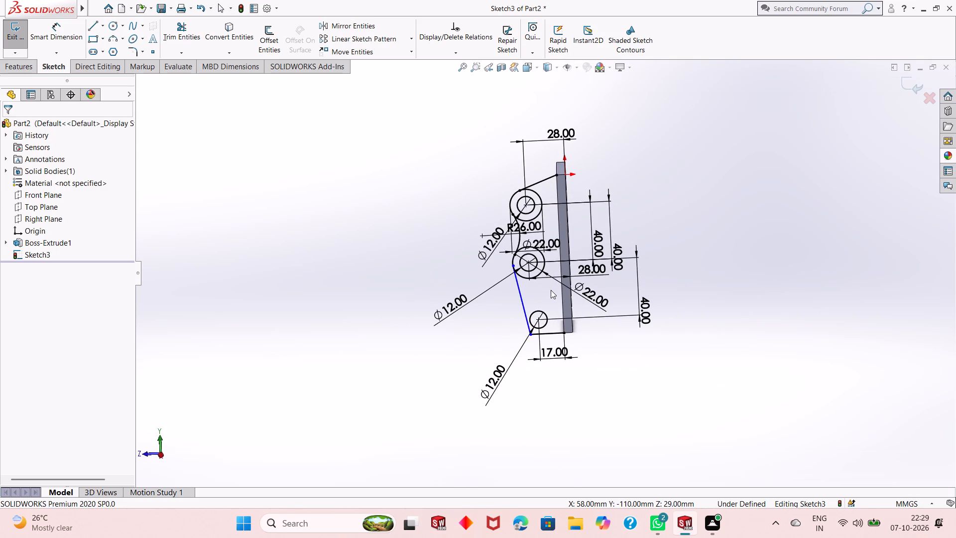
pyautogui.scroll(-1, 552, 226)
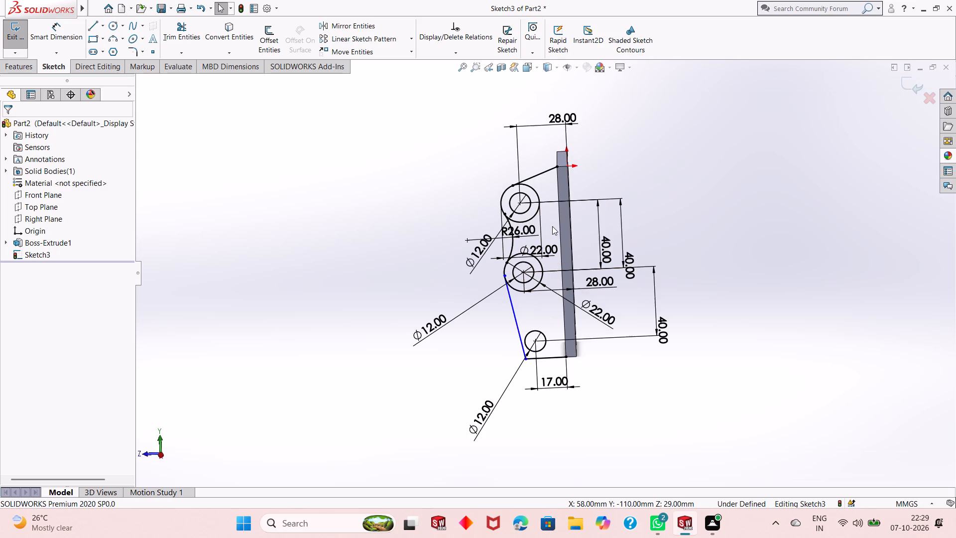
pyautogui.scroll(1, 552, 226)
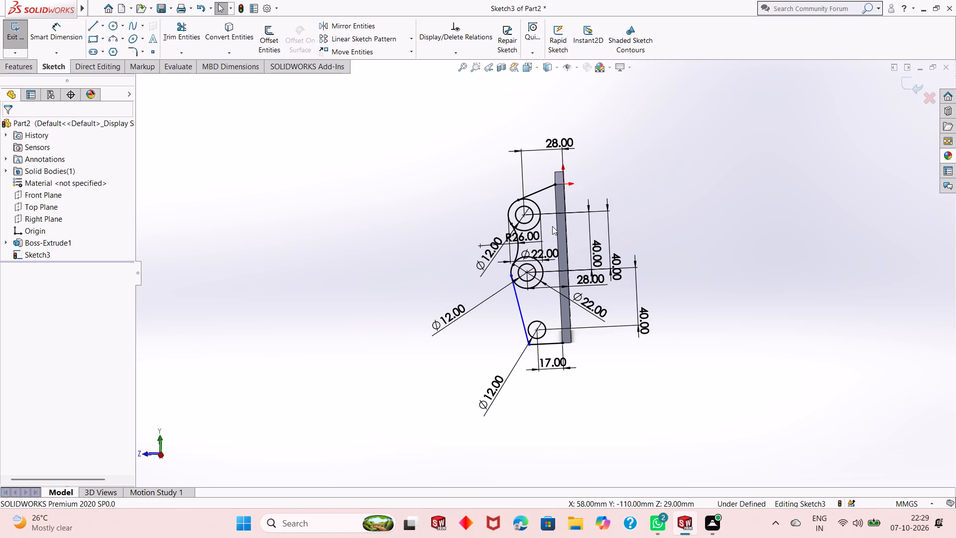
pyautogui.scroll(1, 552, 226)
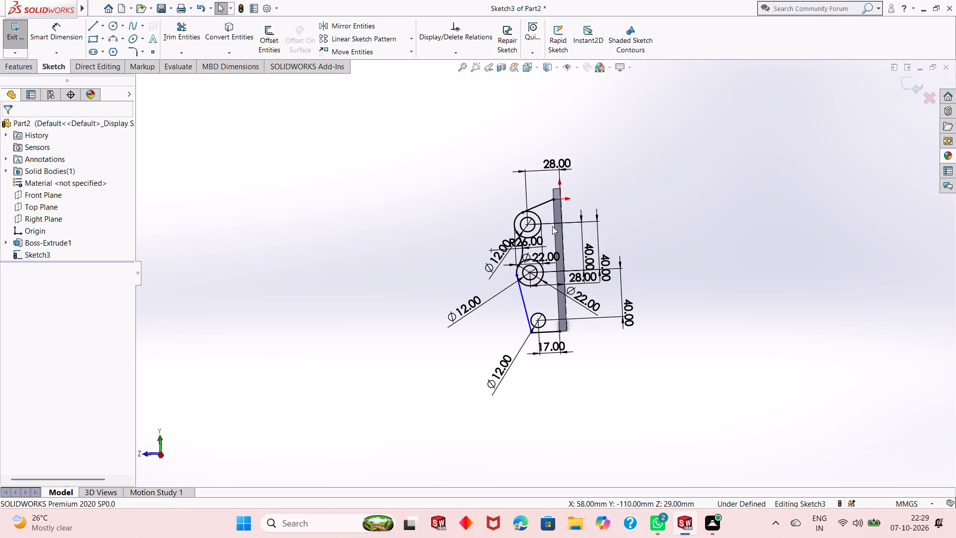
pyautogui.scroll(-1, 540, 296)
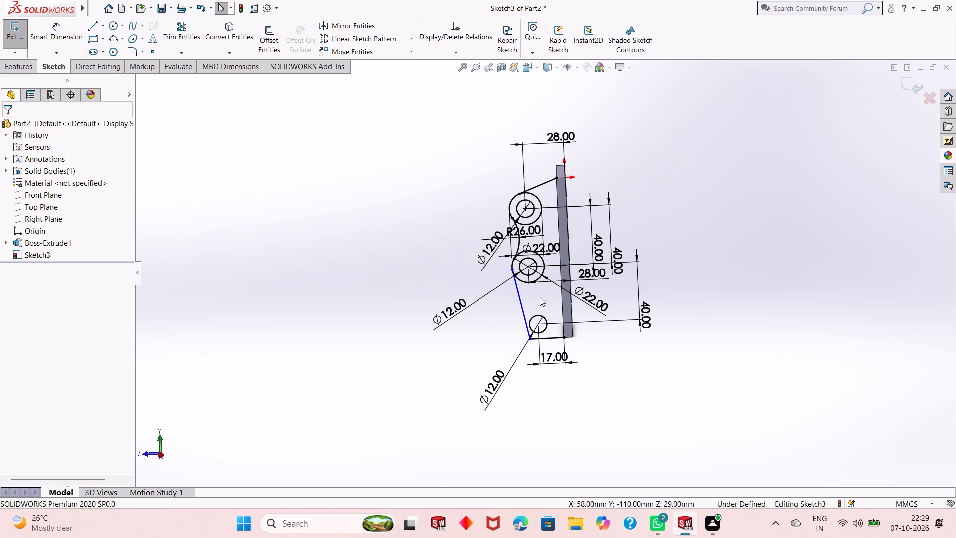
pyautogui.scroll(-1, 540, 297)
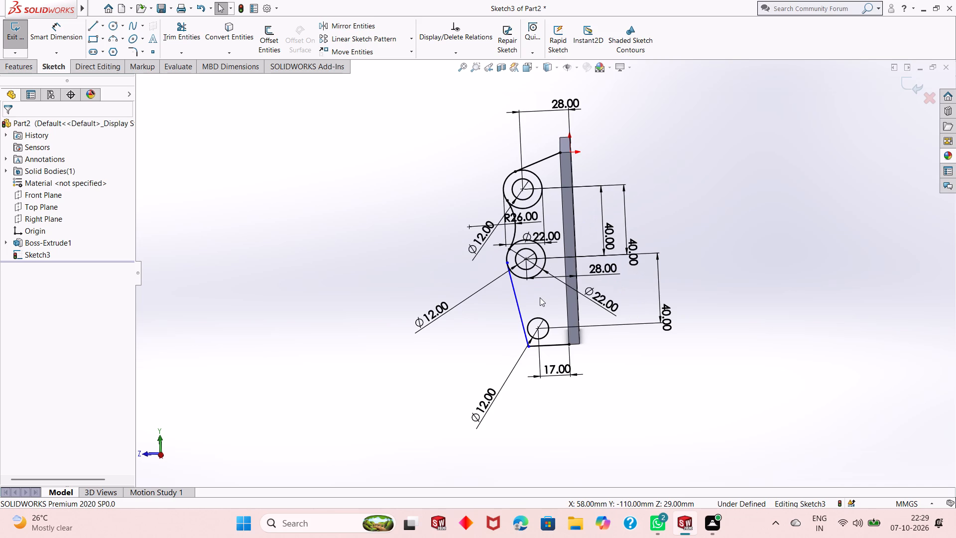
pyautogui.scroll(-1, 540, 297)
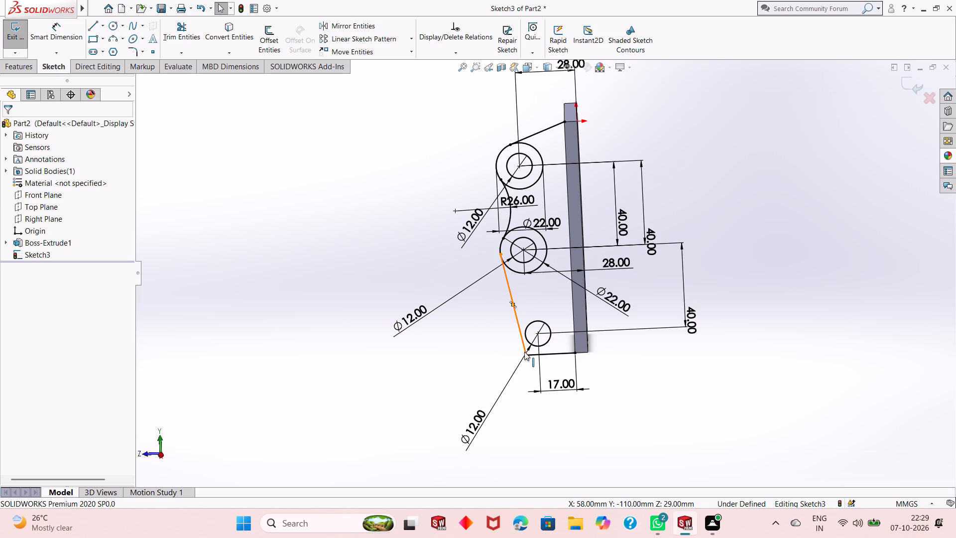
# Set the horizontal distance between the lowest 12 mm circle's centre and the plate to 16 mm.
pyautogui.scroll(-2, 528, 347)
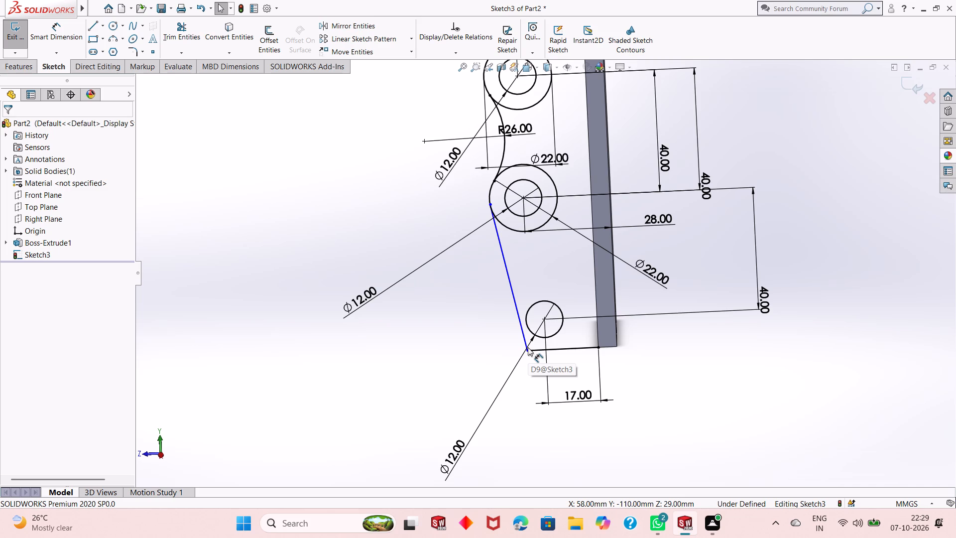
pyautogui.doubleClick(580, 397)
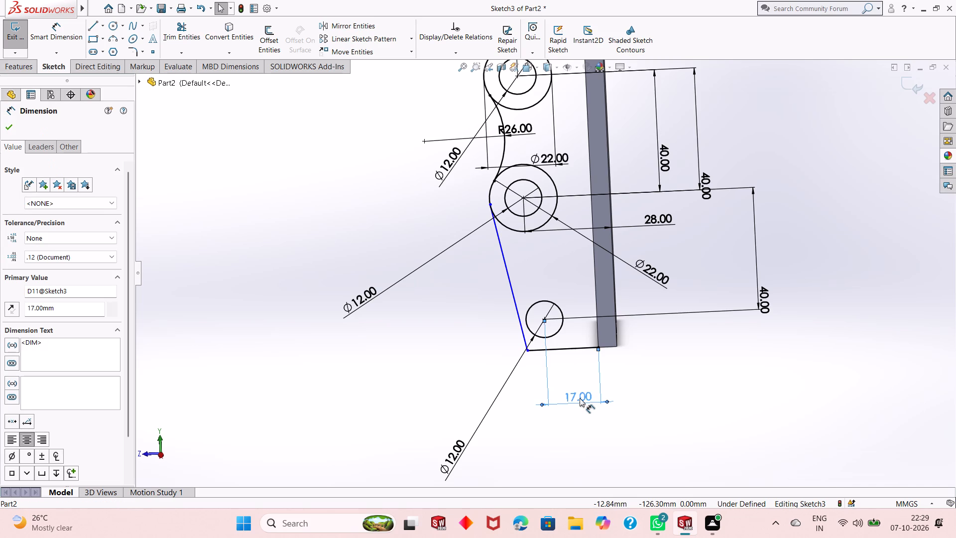
pyautogui.doubleClick(580, 398)
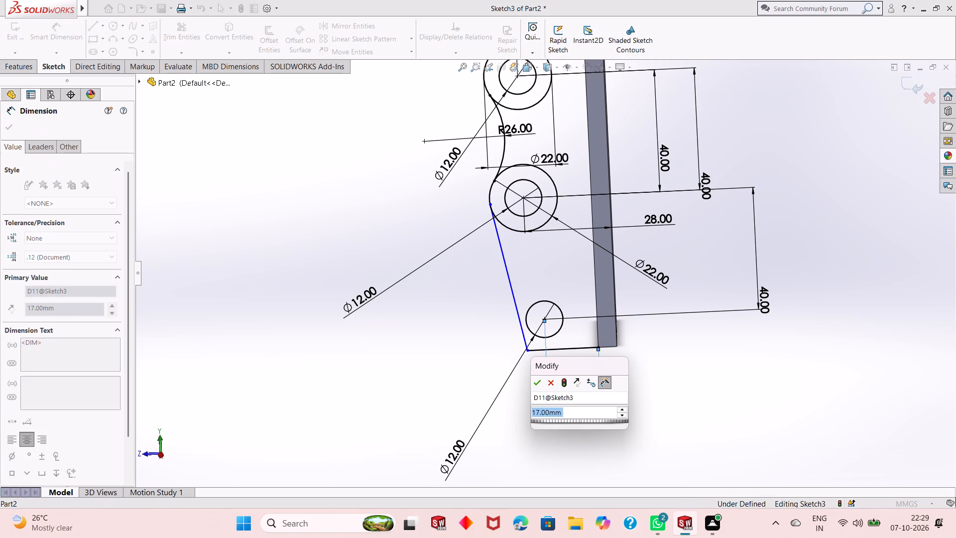
pyautogui.write('16')
pyautogui.press('Return')
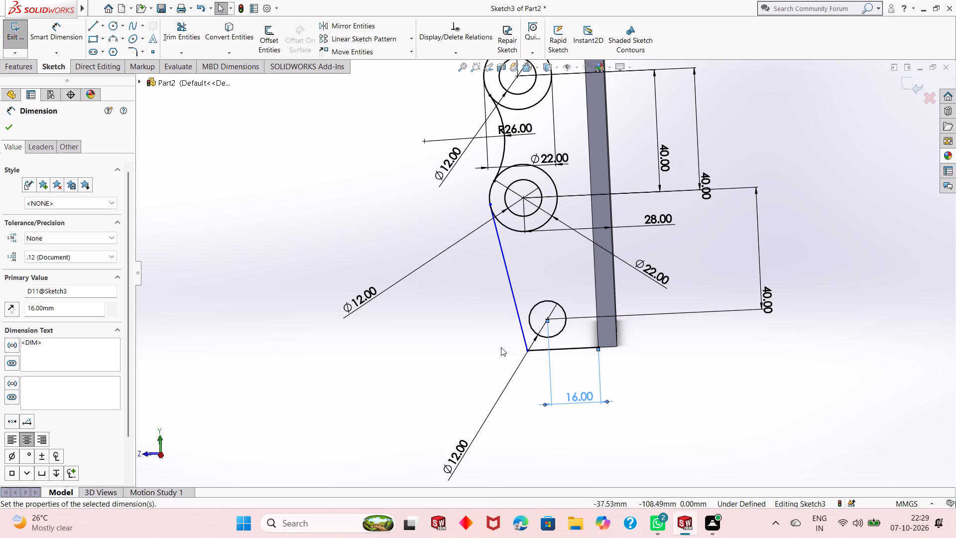
pyautogui.press('Escape')
pyautogui.press('Escape')
# Delete the slanted line below the middle outer circle and the horizontal bottom line connected to it.
pyautogui.click(512, 298)
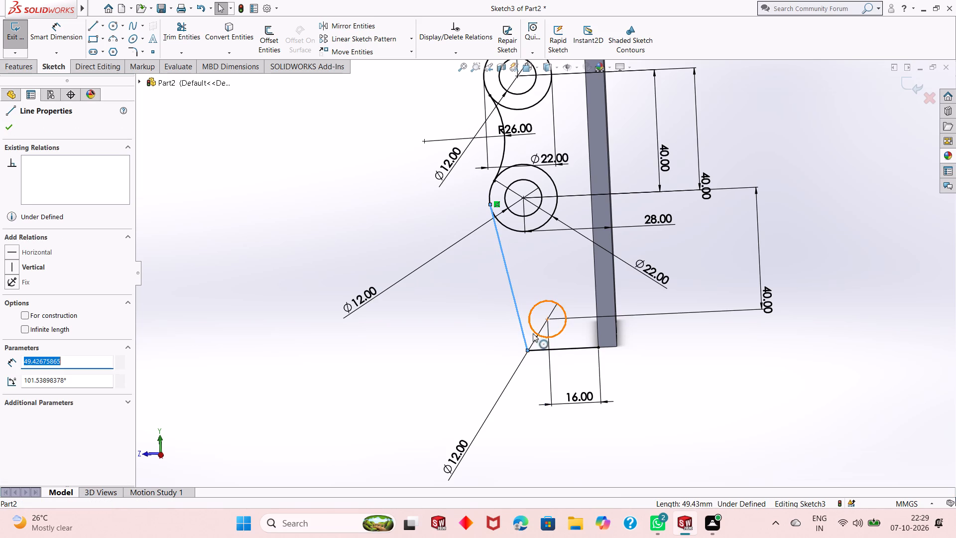
pyautogui.keyDown('ctrl'); pyautogui.click(539, 349); pyautogui.keyUp('ctrl')
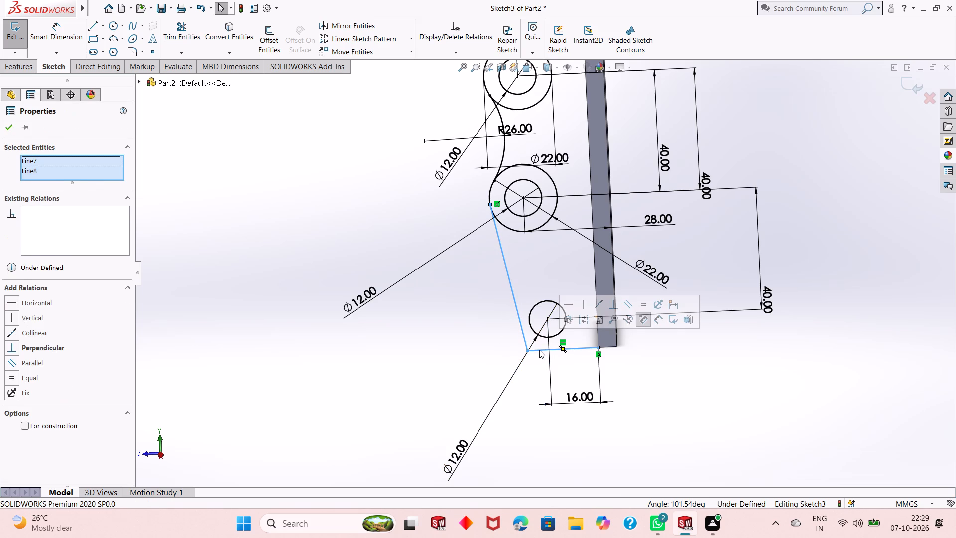
pyautogui.press('Delete')
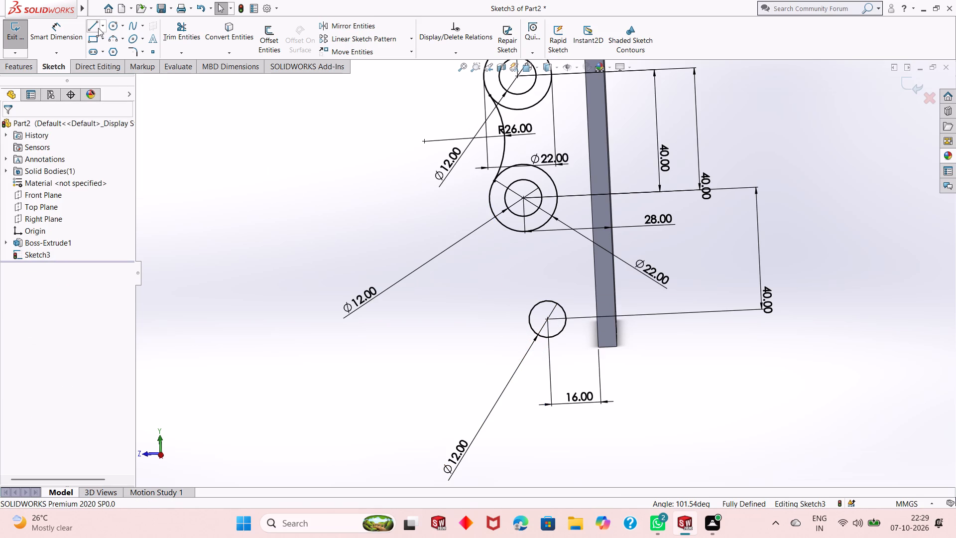
# Sketch a 17+8 mm horizontal line from the plate's bottom corner and a connected slanted line up to the middle 22 mm outer circle.
pyautogui.click(98, 28)
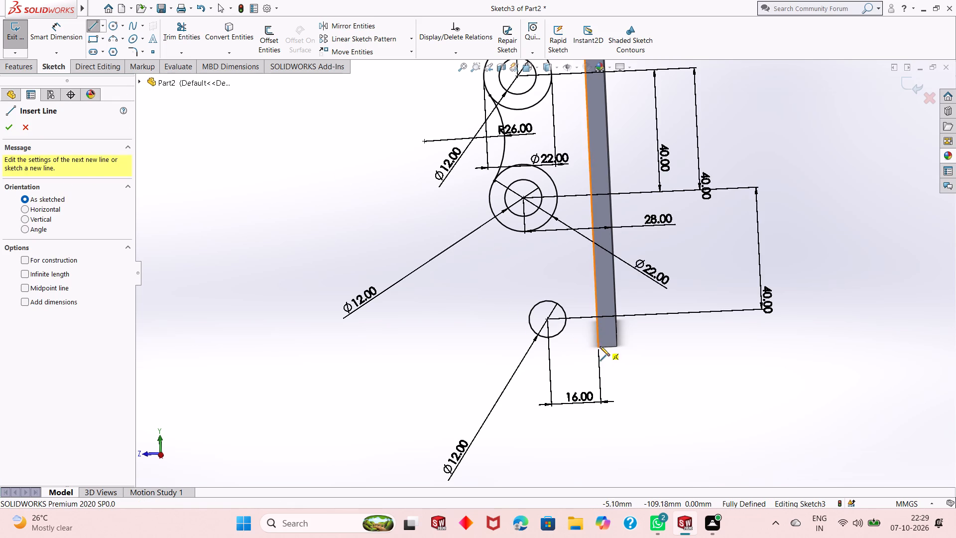
pyautogui.click(599, 347)
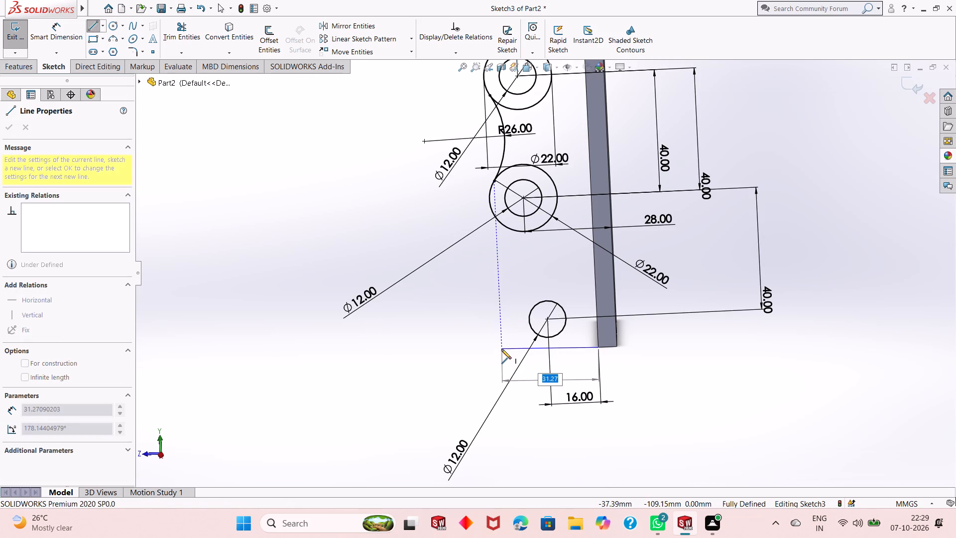
pyautogui.press('1')
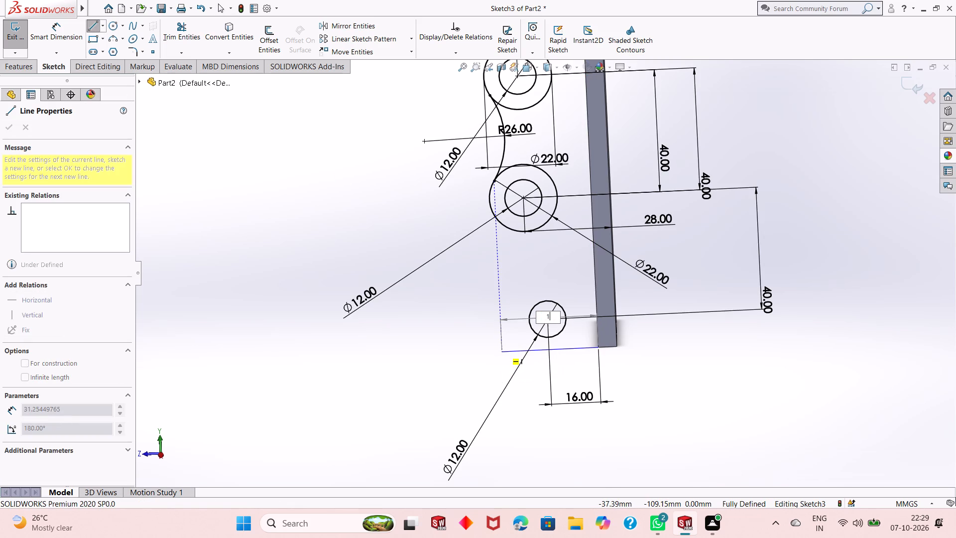
pyautogui.write('7+')
pyautogui.press('8')
pyautogui.press('Return')
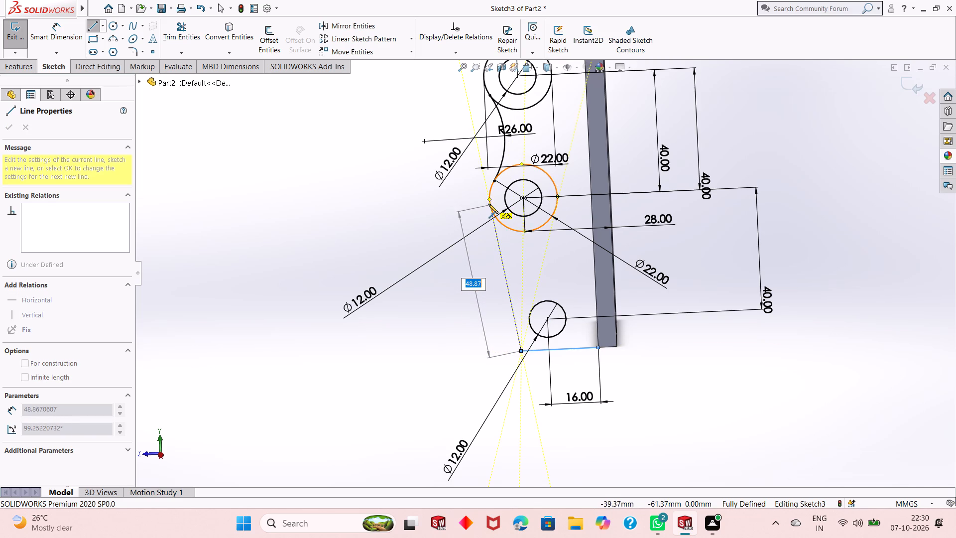
pyautogui.click(488, 204)
pyautogui.press('`')
pyautogui.press('Escape')
pyautogui.press('Escape')
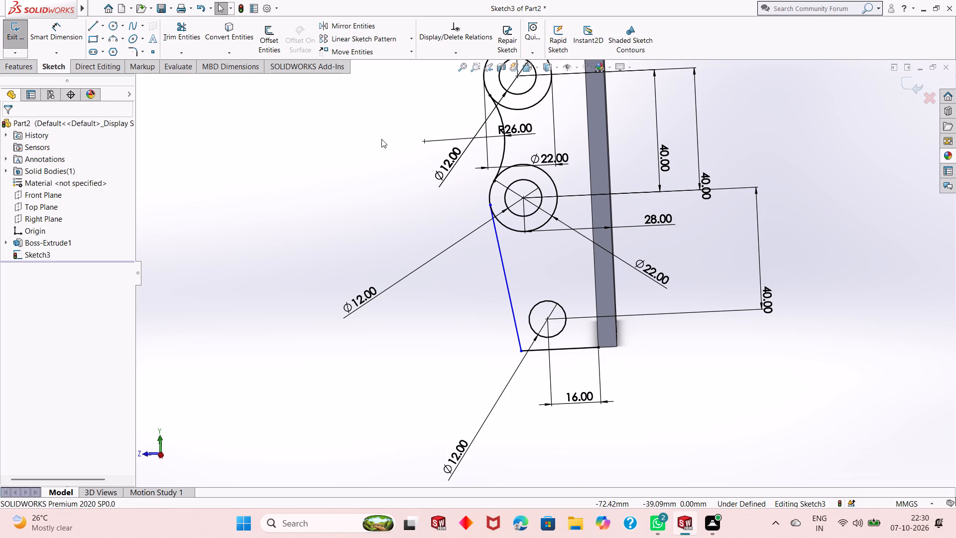
# Apply a 12 mm sketch fillet at the corner between the horizontal bottom line and the slanted line.
pyautogui.click(132, 51)
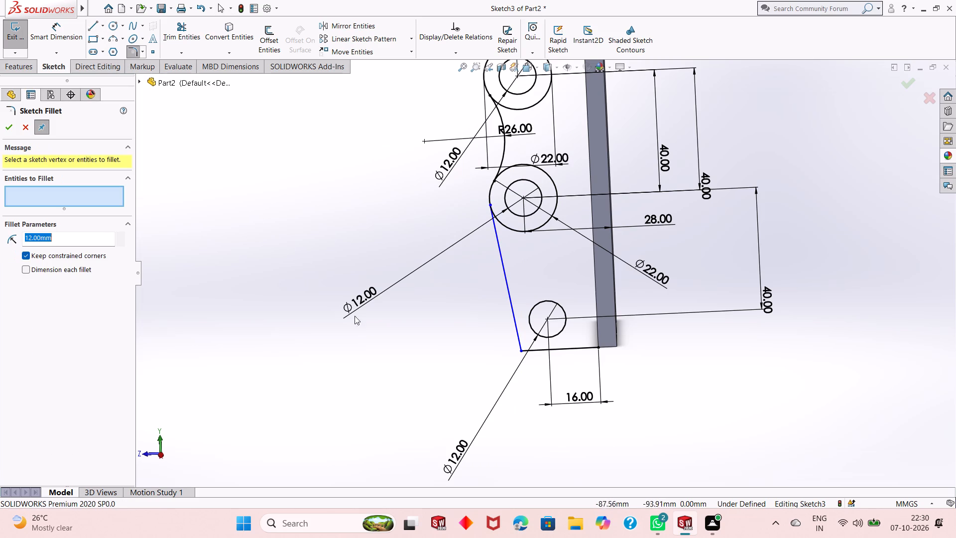
pyautogui.click(521, 352)
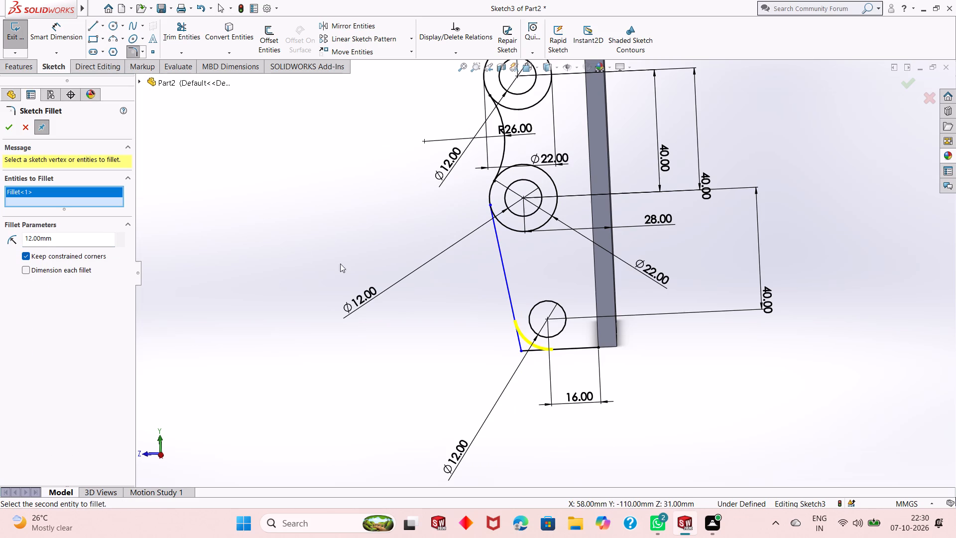
pyautogui.click(4, 126)
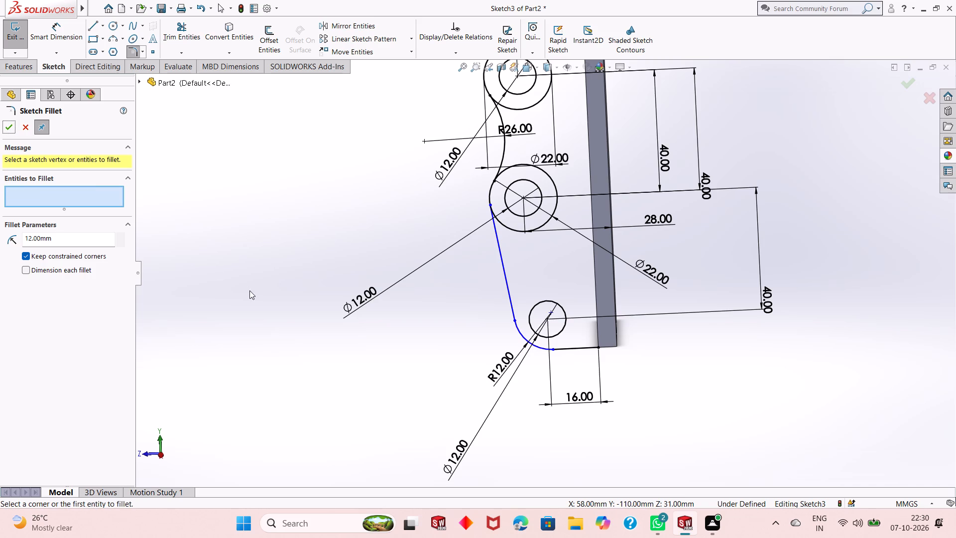
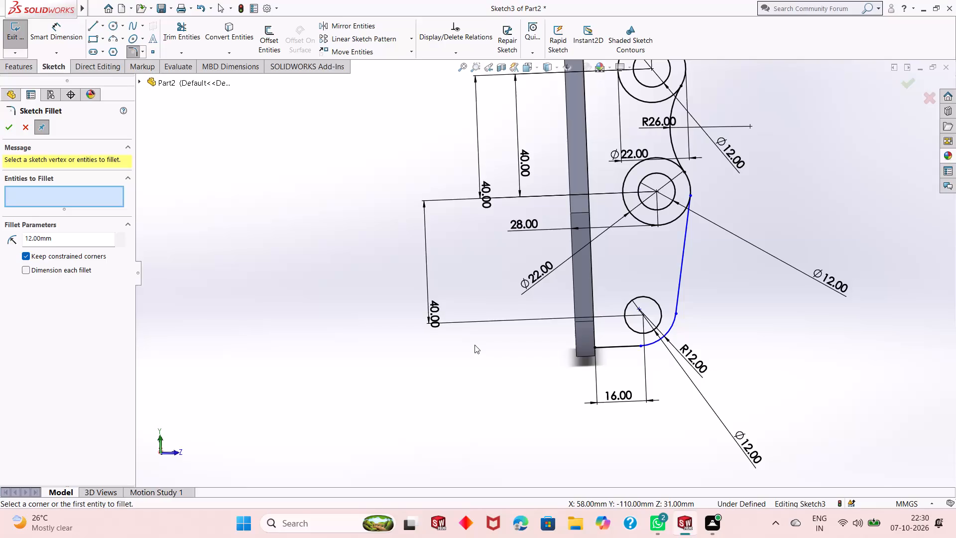
# Close the sketch fillet command and dimension the horizontal bottom line of the outline to 15 mm.
pyautogui.moveTo(475, 346); pyautogui.dragTo(468, 351, button='middle')
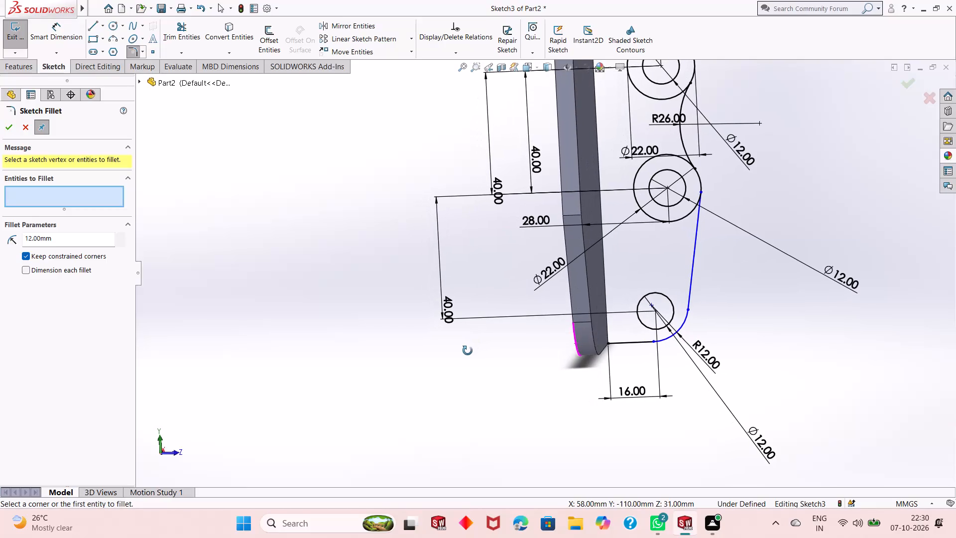
pyautogui.moveTo(468, 351); pyautogui.dragTo(319, 371, button='middle')
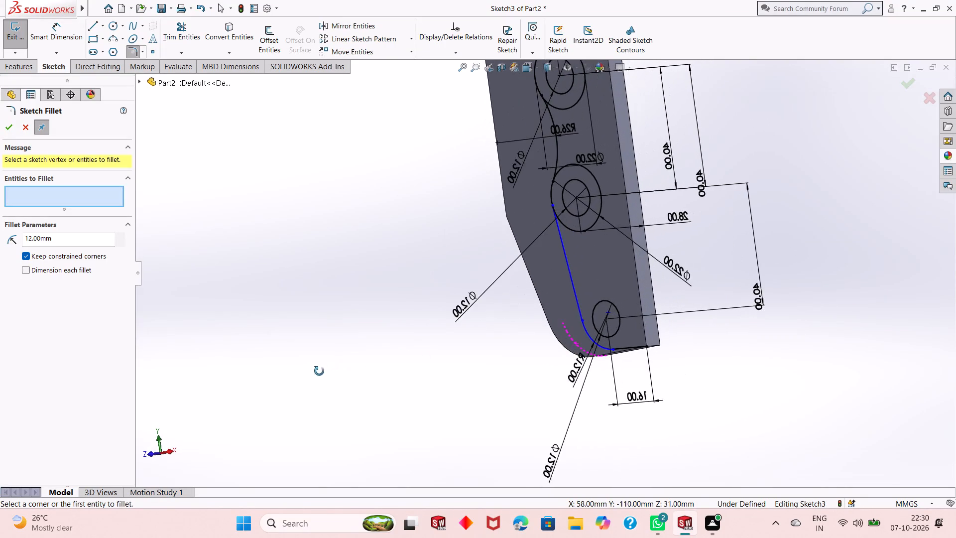
pyautogui.moveTo(319, 371); pyautogui.dragTo(317, 372, button='middle')
pyautogui.hotkey('ctrl', '8')
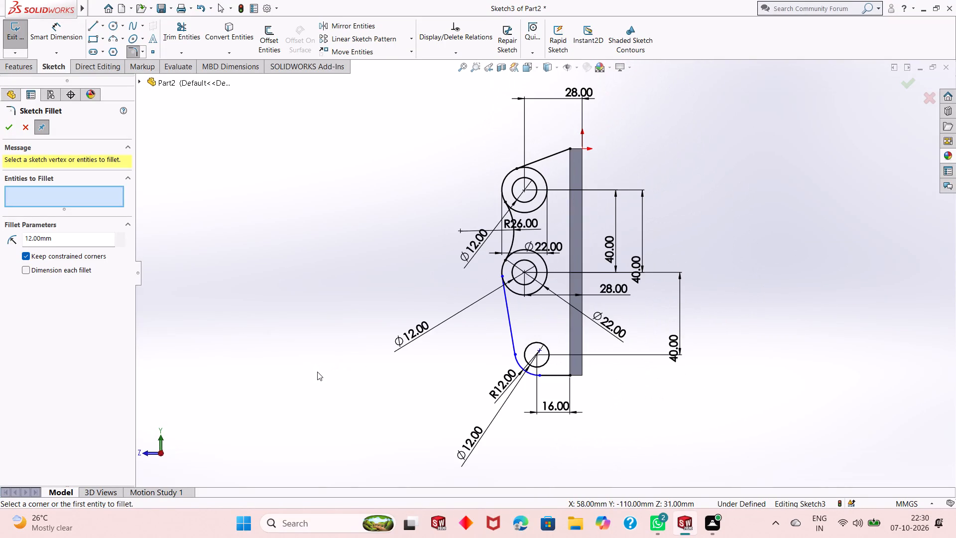
pyautogui.scroll(-2, 472, 346)
pyautogui.rightClick(329, 265)
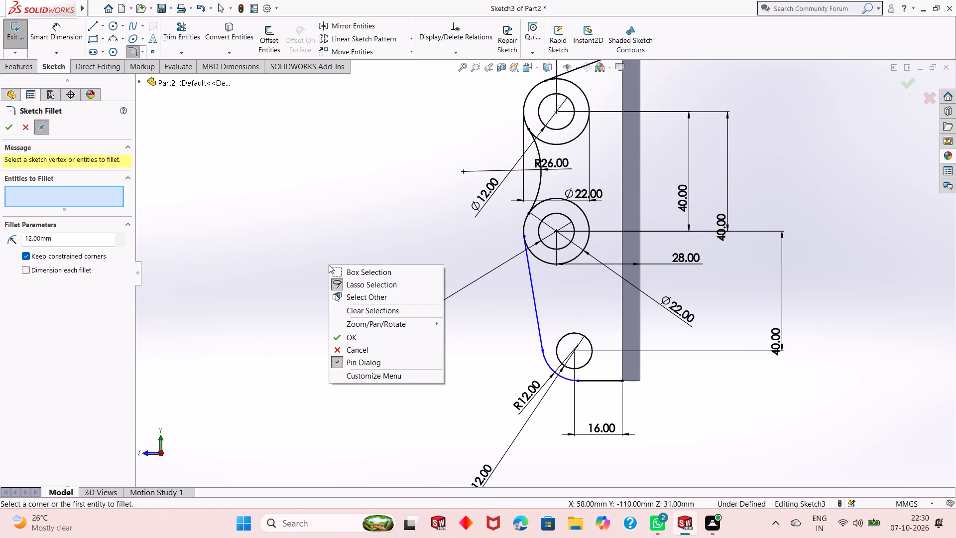
pyautogui.click(352, 337)
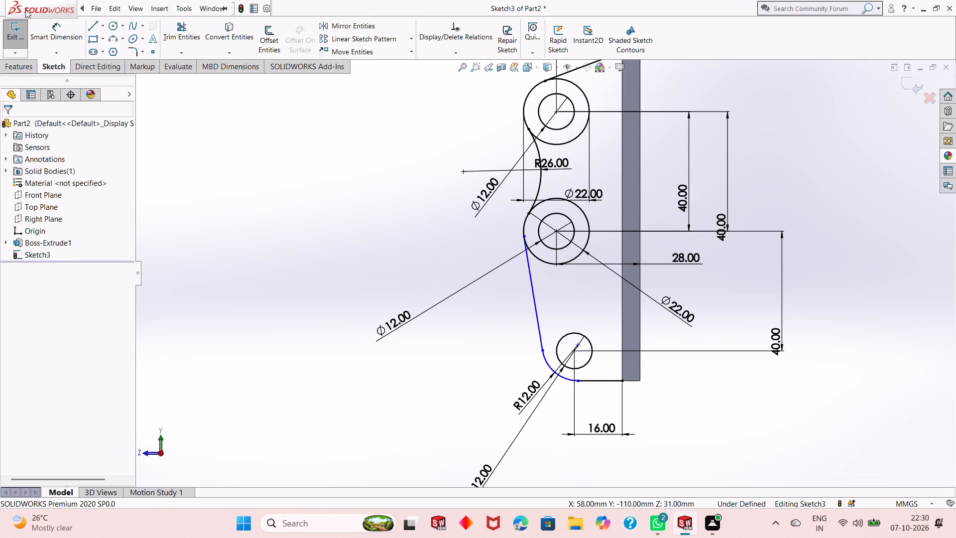
pyautogui.click(68, 37)
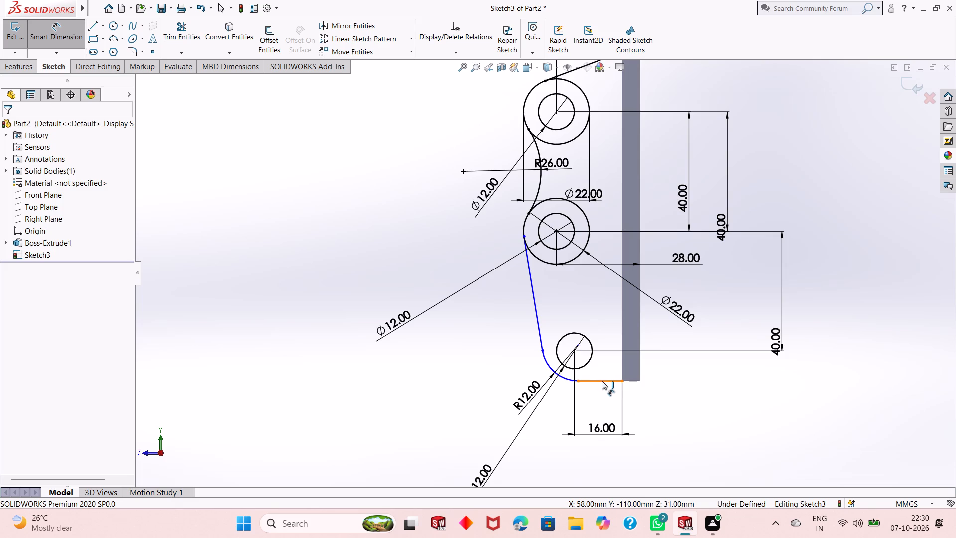
pyautogui.click(602, 381)
pyautogui.click(604, 399)
pyautogui.write('15')
pyautogui.press('Return')
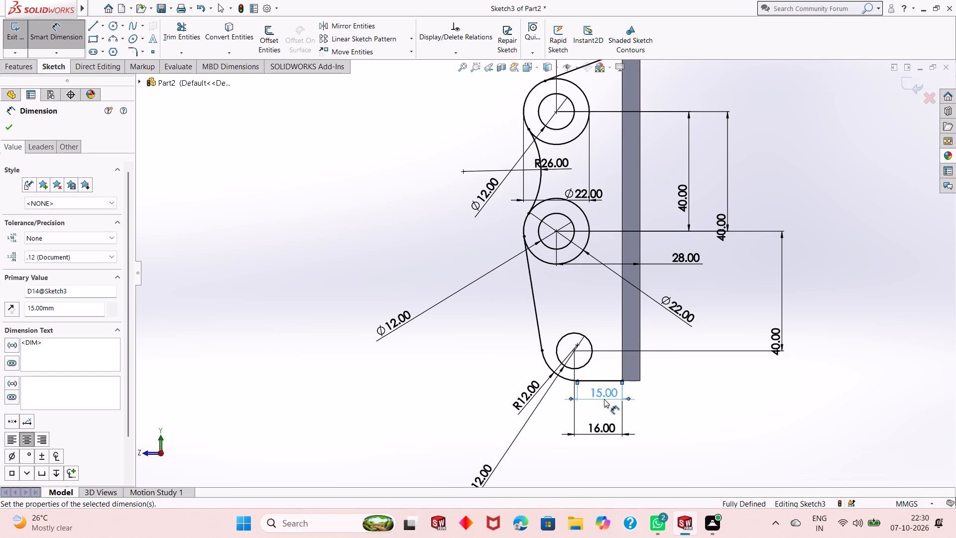
pyautogui.press('Escape')
pyautogui.press('Escape')
# Trim away the plate-side portions of the two 22 mm circles, leaving only their arcs along the outer outline.
pyautogui.scroll(-2, 575, 360)
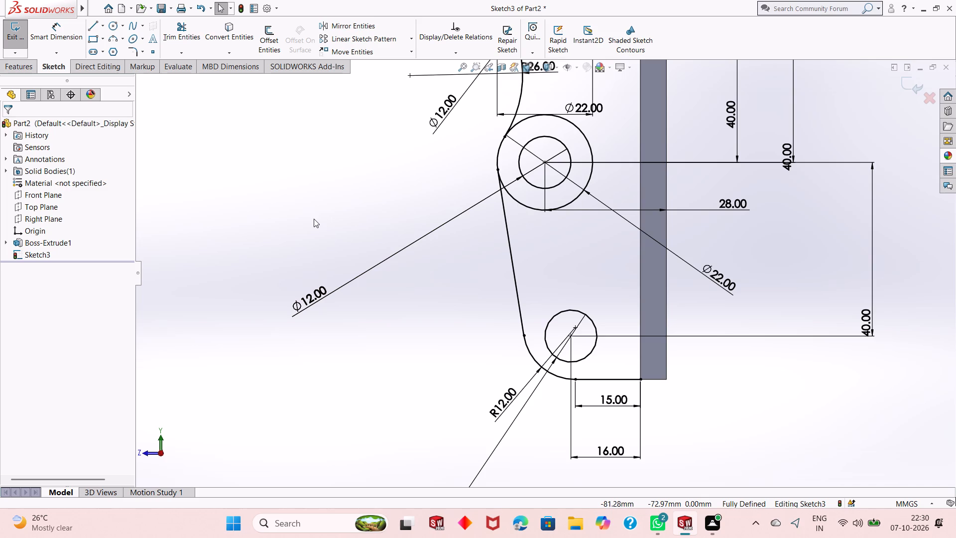
pyautogui.scroll(2, 388, 236)
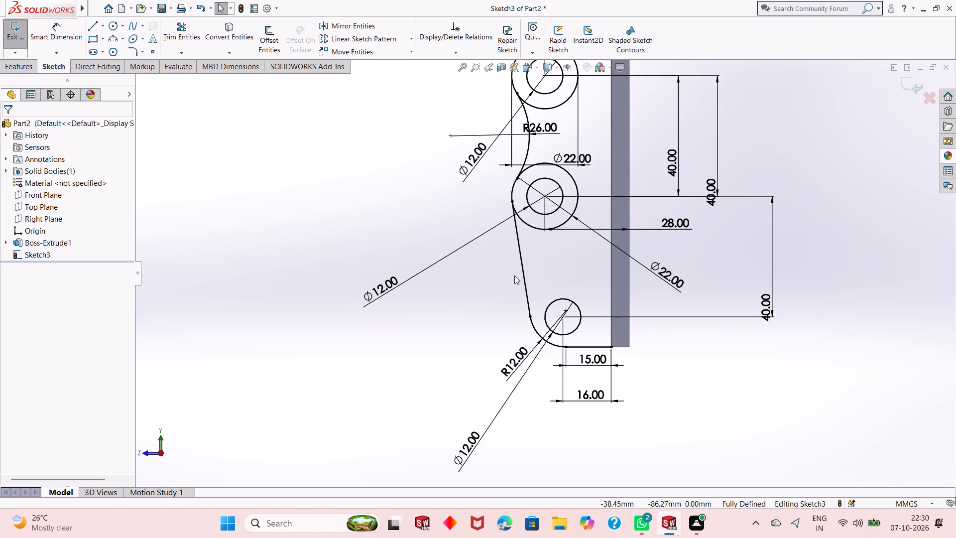
pyautogui.scroll(1, 514, 275)
pyautogui.click(182, 38)
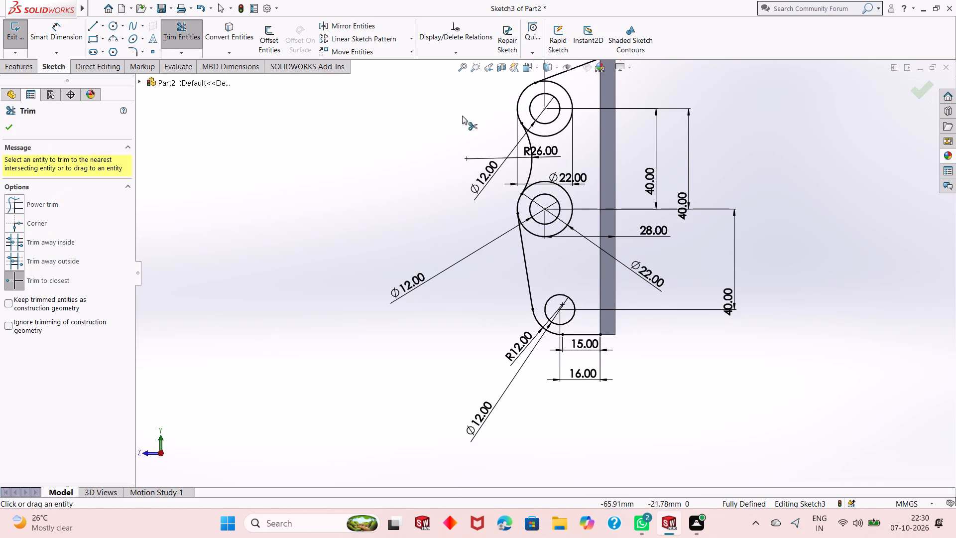
pyautogui.scroll(-5, 574, 127)
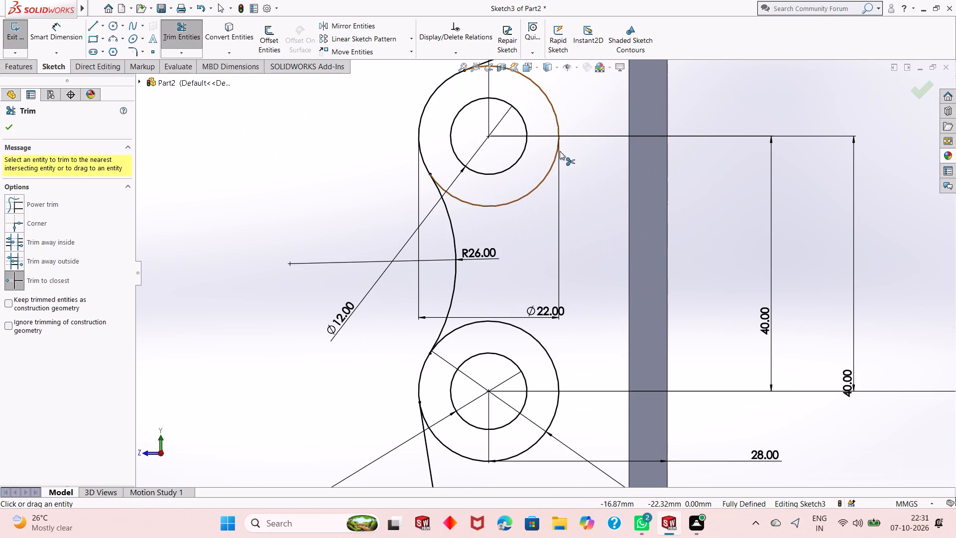
pyautogui.click(560, 151)
pyautogui.scroll(1, 535, 240)
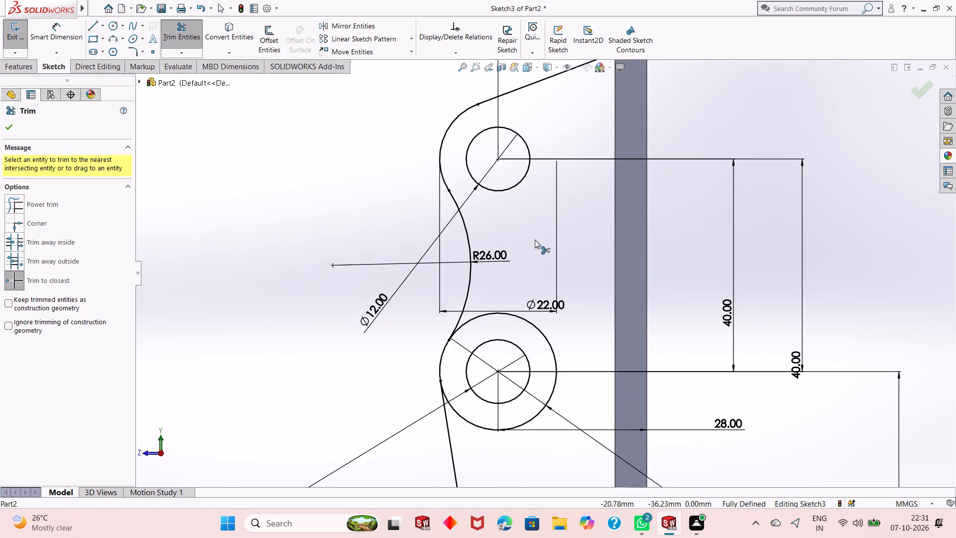
pyautogui.scroll(2, 535, 241)
pyautogui.click(529, 303)
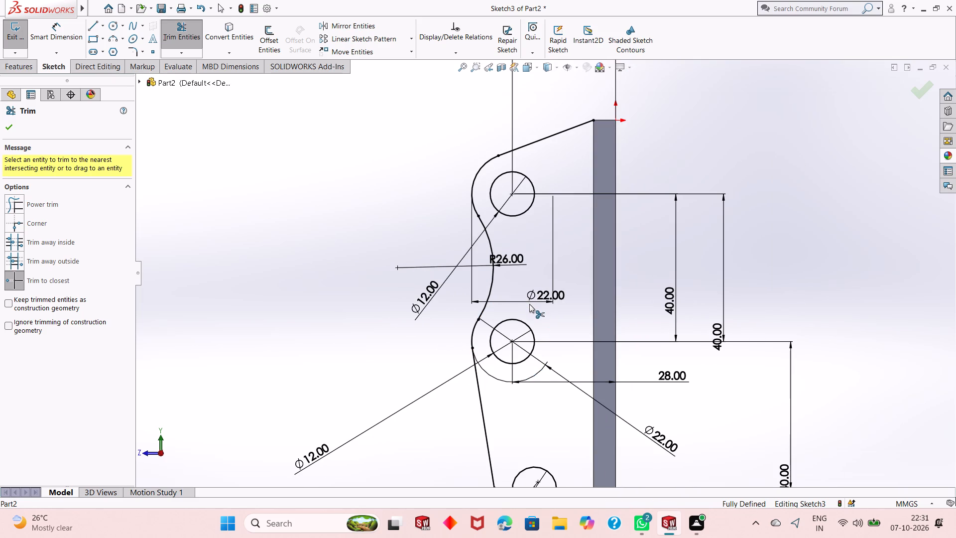
pyautogui.scroll(2, 539, 328)
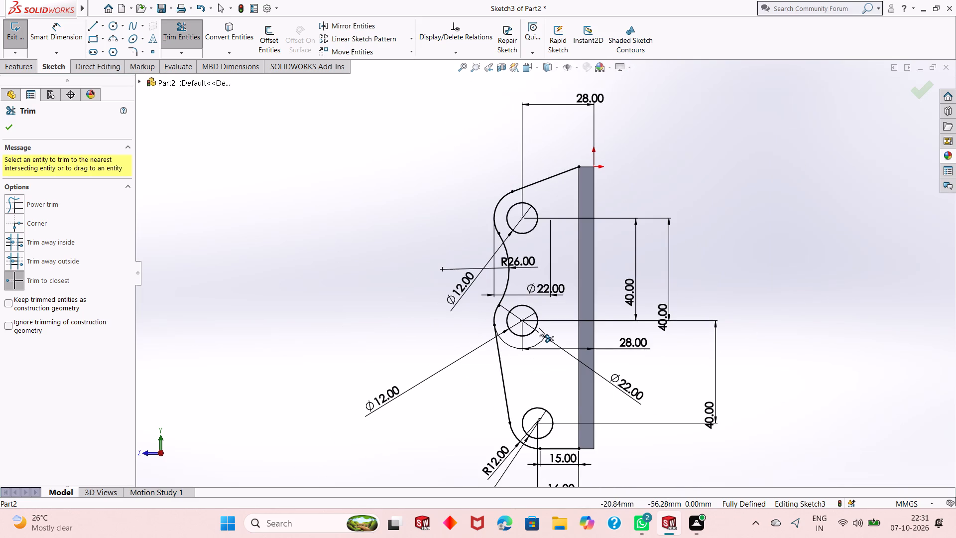
pyautogui.scroll(1, 539, 328)
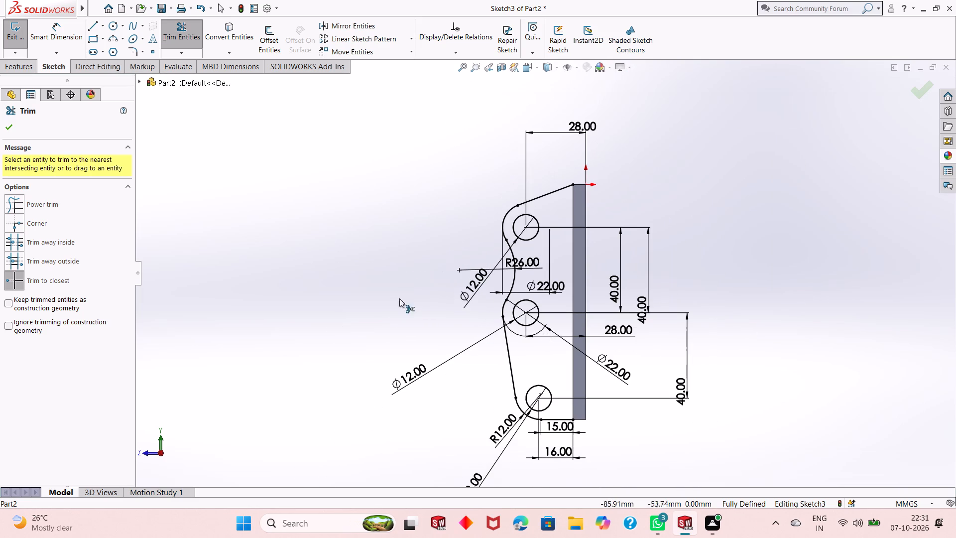
pyautogui.rightClick(338, 276)
pyautogui.click(379, 311)
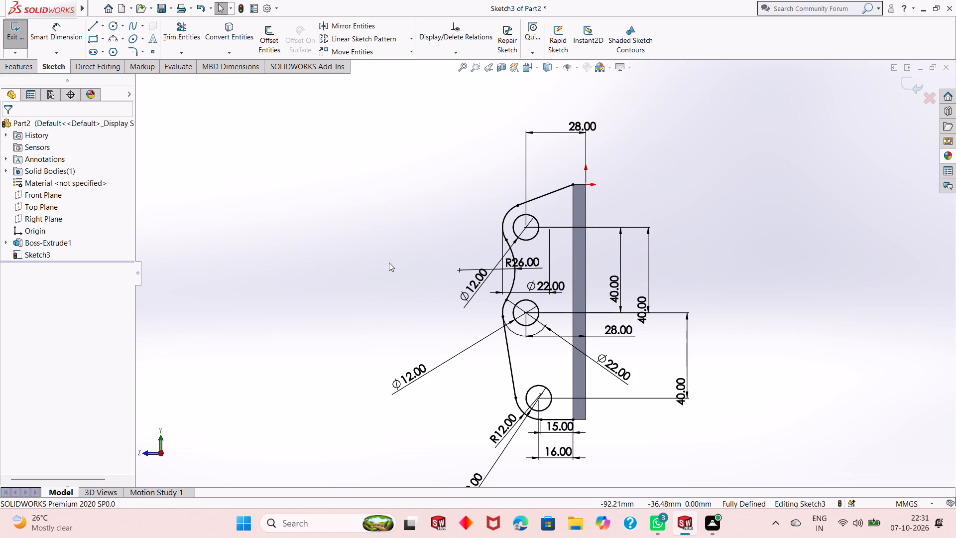
# Extrude the closed outline region around the three 12 mm holes 6 mm in the reversed direction, merged with the plate.
pyautogui.moveTo(402, 267); pyautogui.dragTo(588, 258, button='middle')
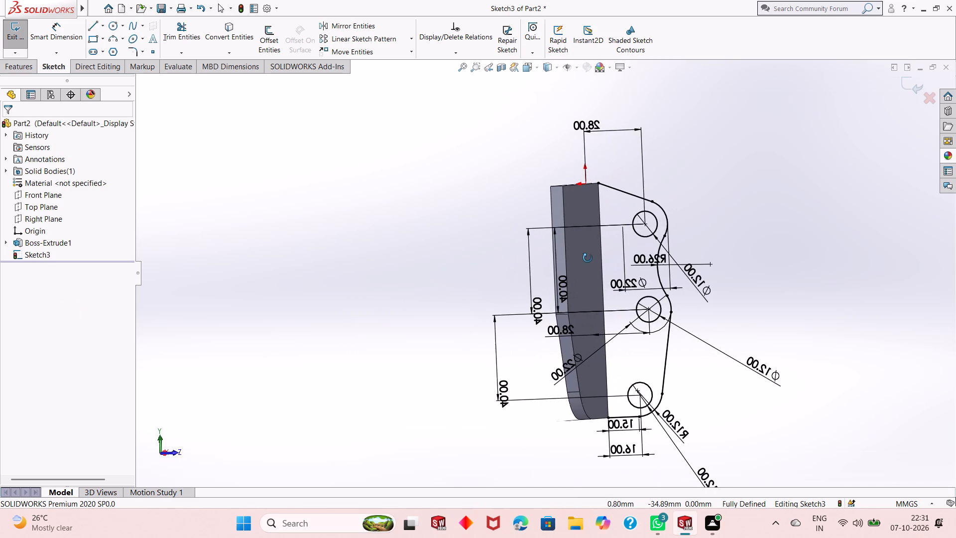
pyautogui.moveTo(588, 258); pyautogui.dragTo(568, 272, button='middle')
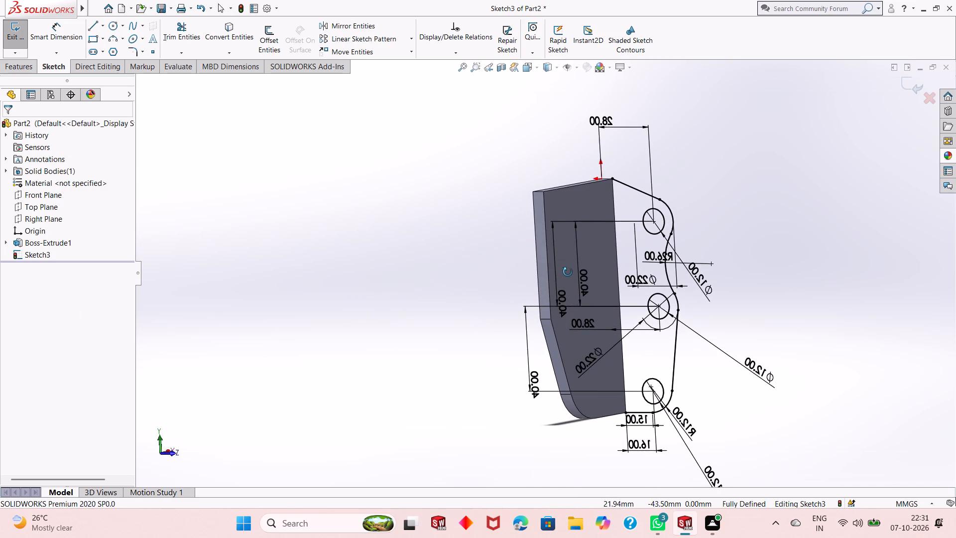
pyautogui.moveTo(568, 272); pyautogui.dragTo(562, 276, button='middle')
pyautogui.click(17, 67)
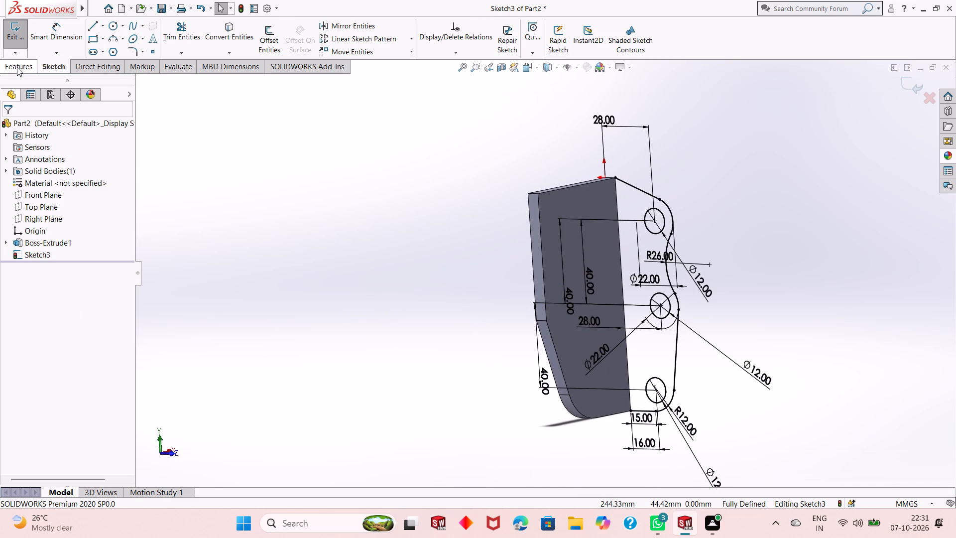
pyautogui.click(21, 46)
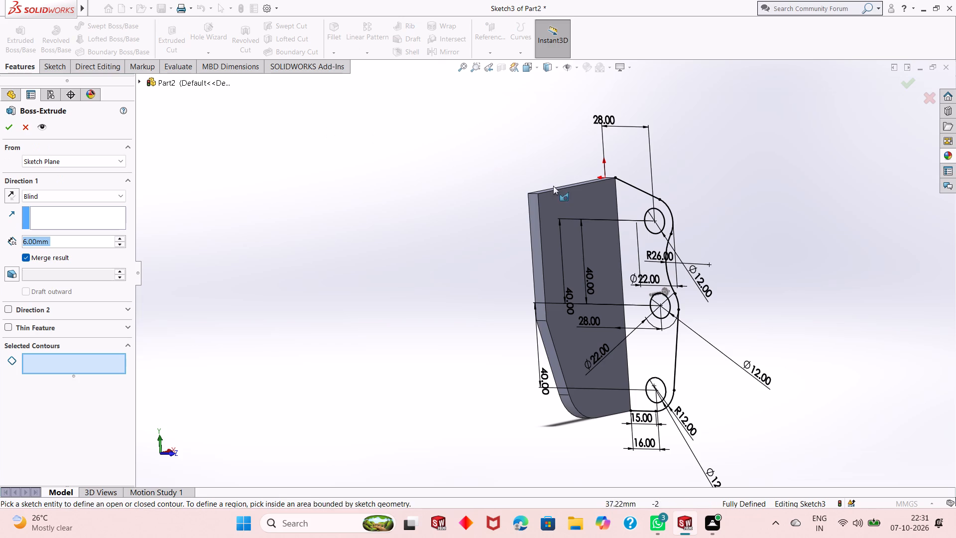
pyautogui.click(621, 202)
pyautogui.moveTo(721, 190); pyautogui.dragTo(705, 231, button='middle')
pyautogui.scroll(-4, 628, 173)
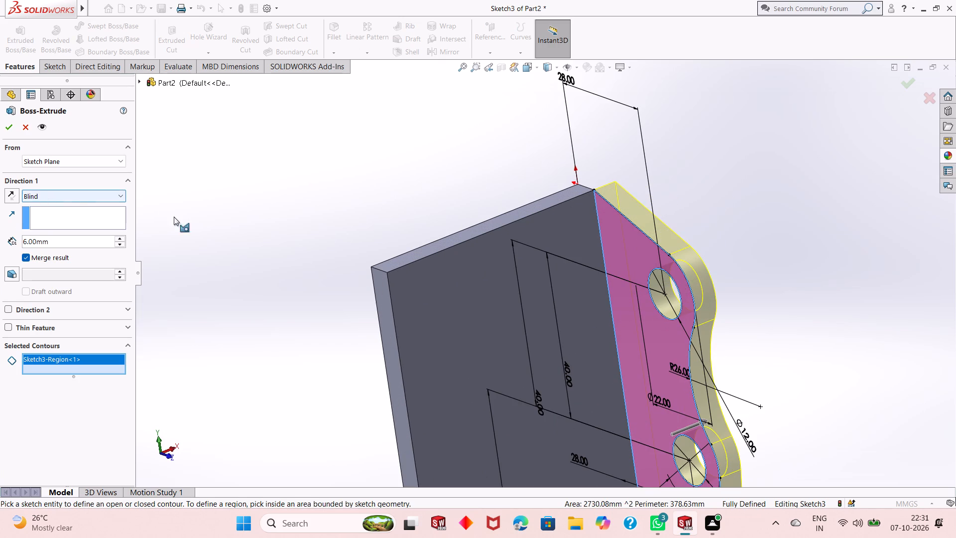
pyautogui.click(10, 197)
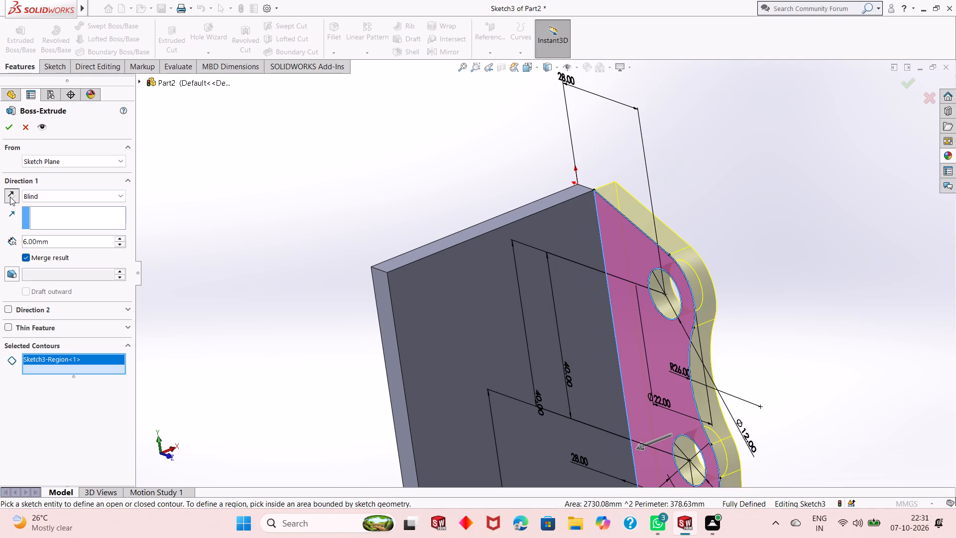
pyautogui.scroll(4, 383, 250)
pyautogui.scroll(-3, 593, 375)
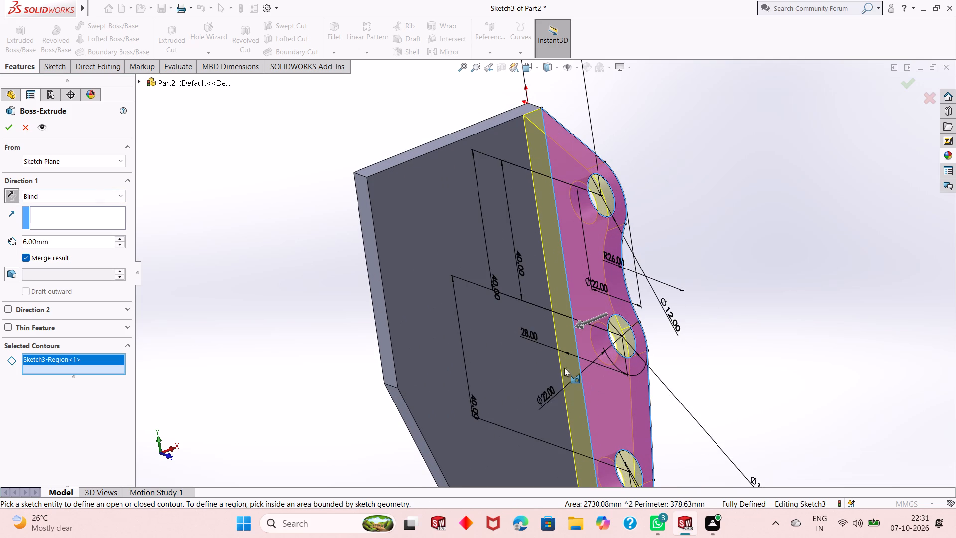
pyautogui.moveTo(478, 281); pyautogui.dragTo(471, 302, button='middle')
pyautogui.scroll(2, 471, 302)
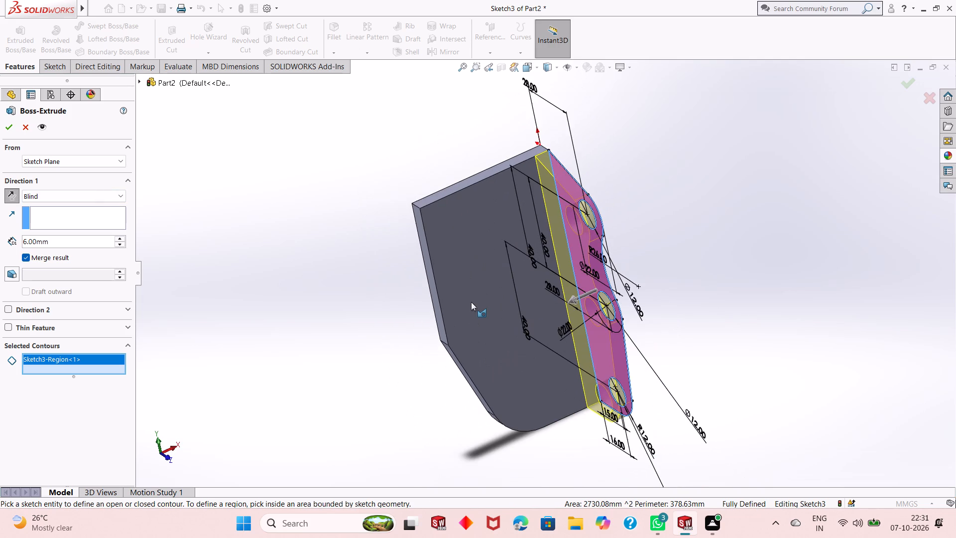
pyautogui.middleClick(471, 301)
pyautogui.scroll(1, 471, 301)
pyautogui.scroll(-4, 554, 270)
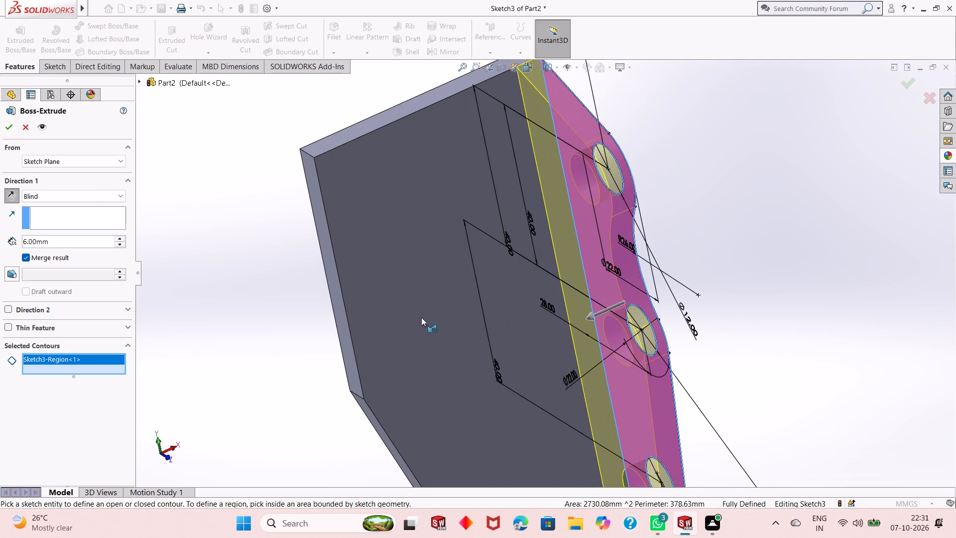
pyautogui.moveTo(268, 327); pyautogui.dragTo(271, 262, button='middle')
pyautogui.scroll(2, 271, 262)
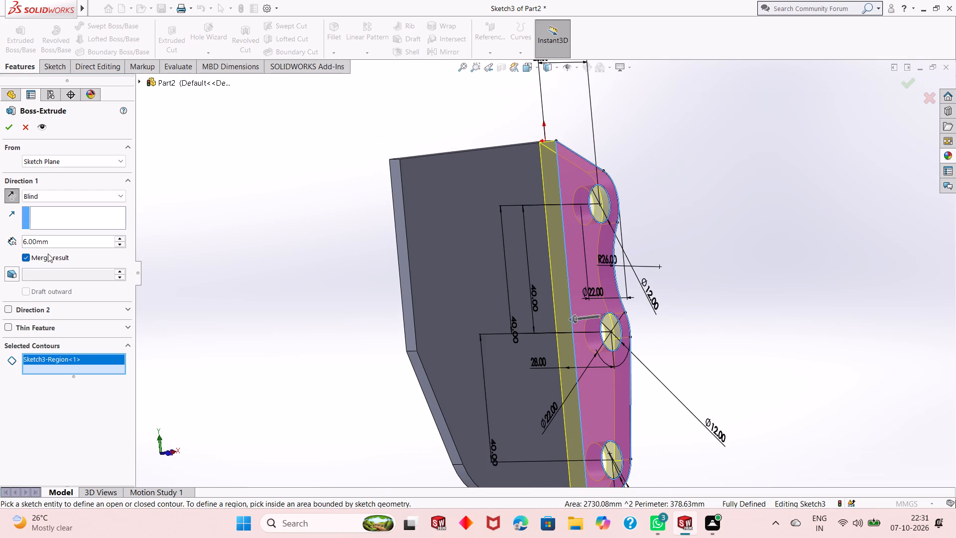
pyautogui.click(6, 128)
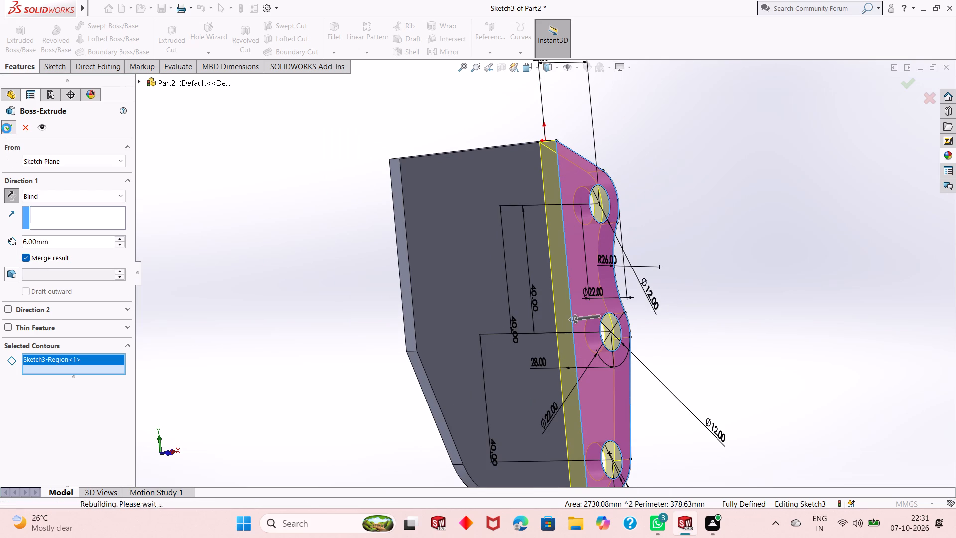
pyautogui.click(262, 294)
# Examine the new flange with its three holes and its junction with the plate from several angles.
pyautogui.moveTo(537, 311); pyautogui.dragTo(576, 306, button='middle')
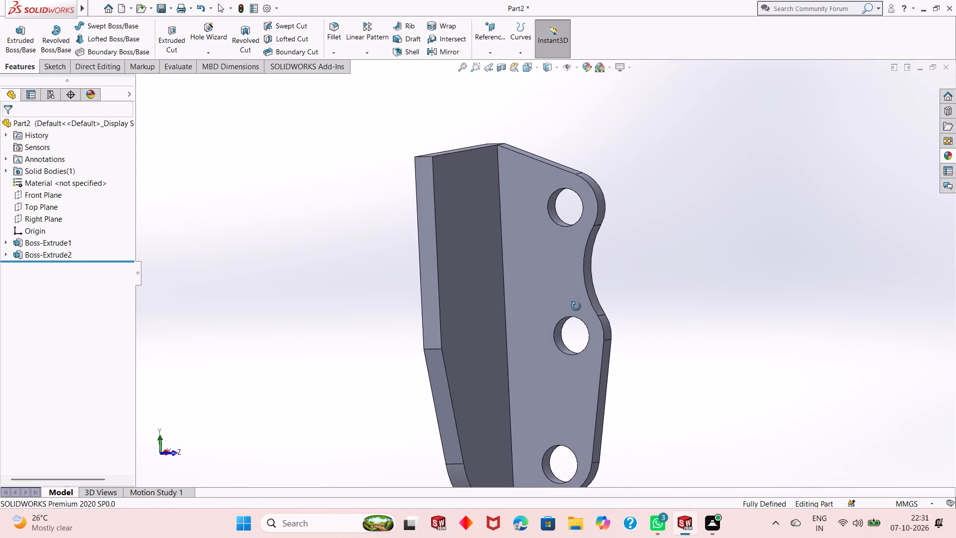
pyautogui.moveTo(576, 306); pyautogui.dragTo(586, 315, button='middle')
pyautogui.scroll(2, 555, 325)
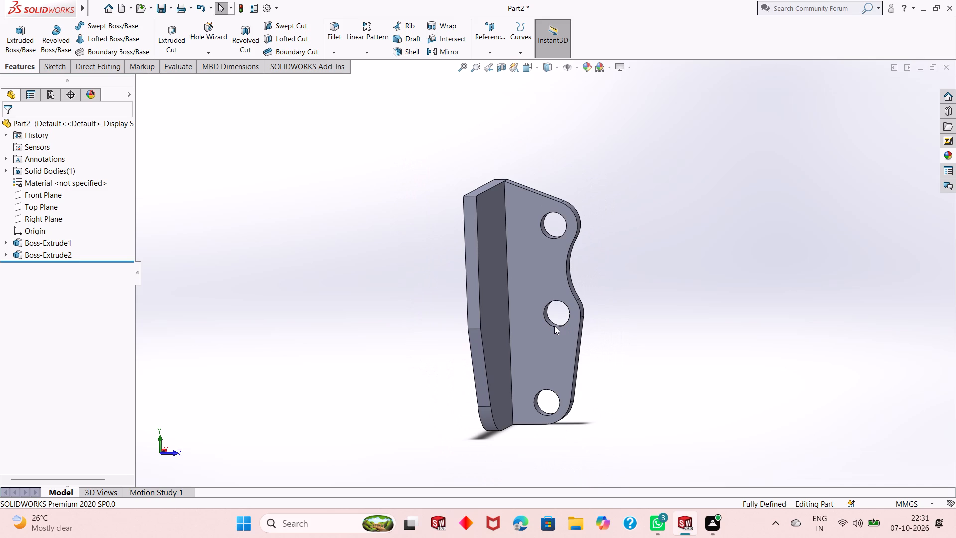
pyautogui.scroll(-1, 565, 324)
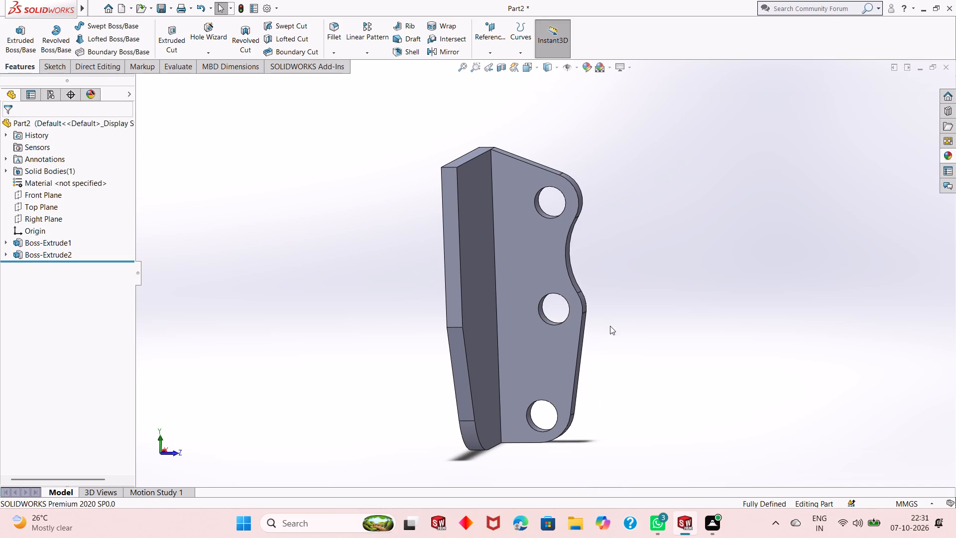
pyautogui.moveTo(610, 326); pyautogui.dragTo(604, 308, button='middle')
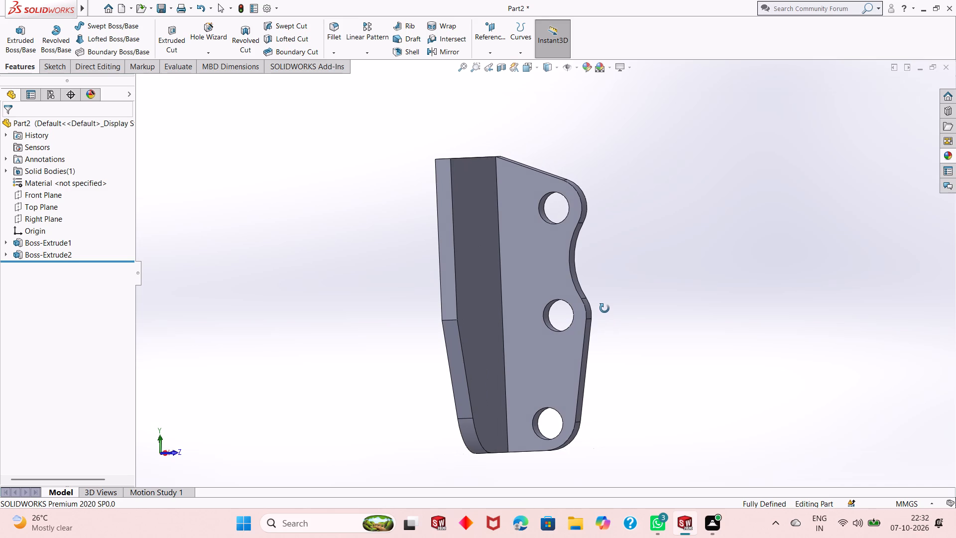
pyautogui.moveTo(604, 308); pyautogui.dragTo(602, 309, button='middle')
pyautogui.moveTo(601, 310); pyautogui.dragTo(583, 332, button='middle')
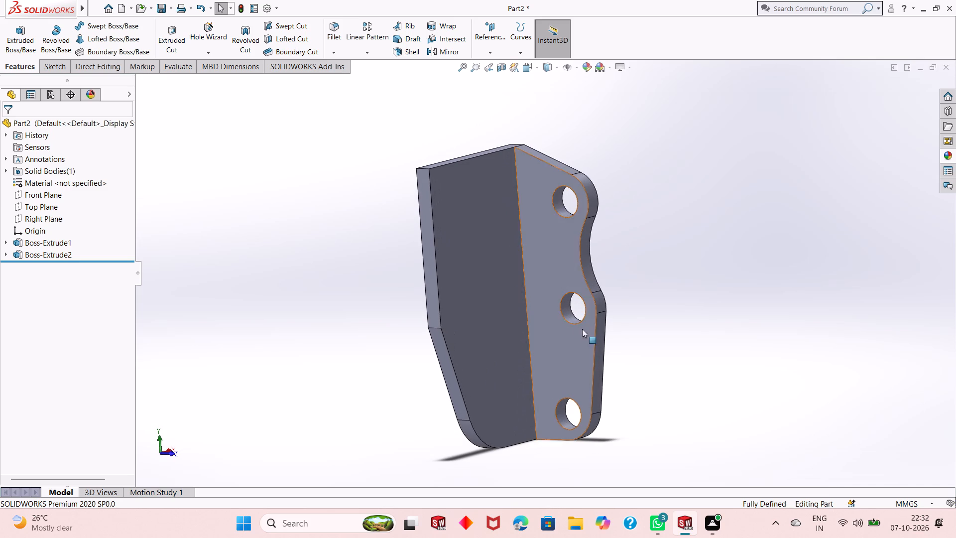
pyautogui.moveTo(633, 279); pyautogui.dragTo(642, 362, button='middle')
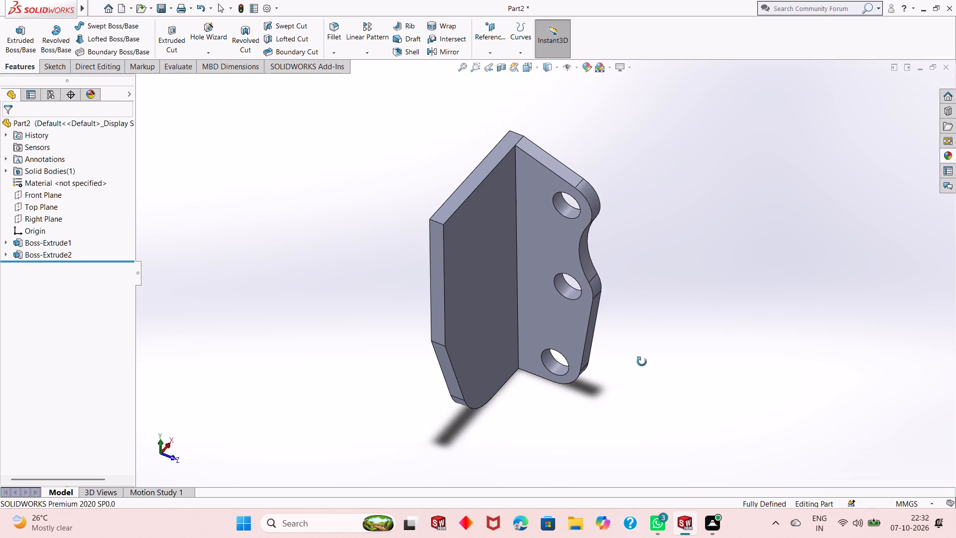
pyautogui.moveTo(642, 362); pyautogui.dragTo(642, 345, button='middle')
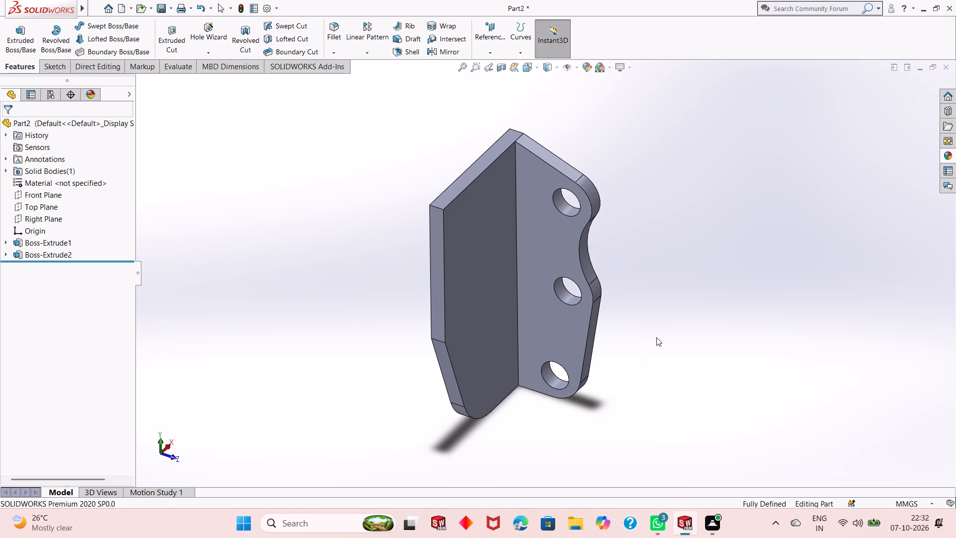
# On the plate's inner face, sketch a corner rectangle about 52 by 9.6 mm, from the outer edge's lower vertex up and across to the flange.
pyautogui.moveTo(656, 337); pyautogui.dragTo(646, 286, button='middle')
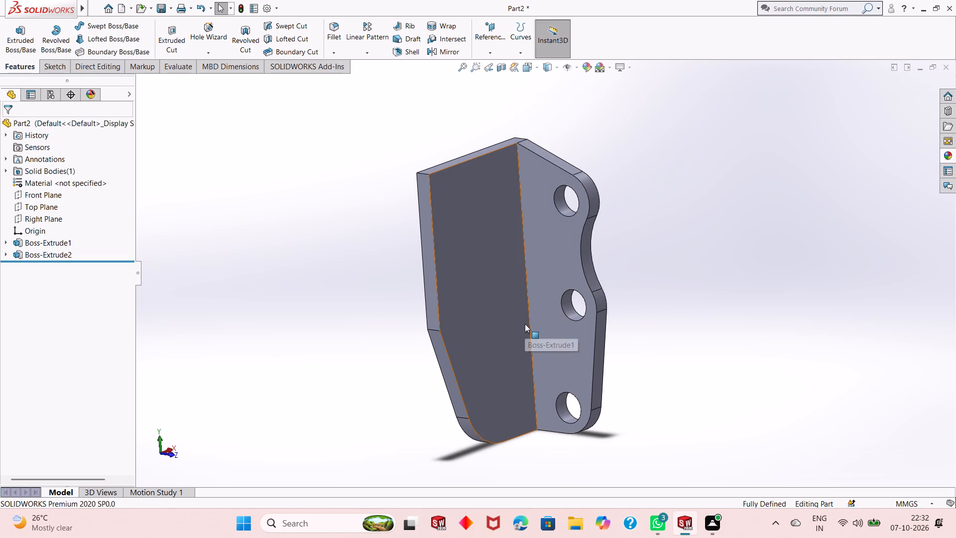
pyautogui.click(485, 324)
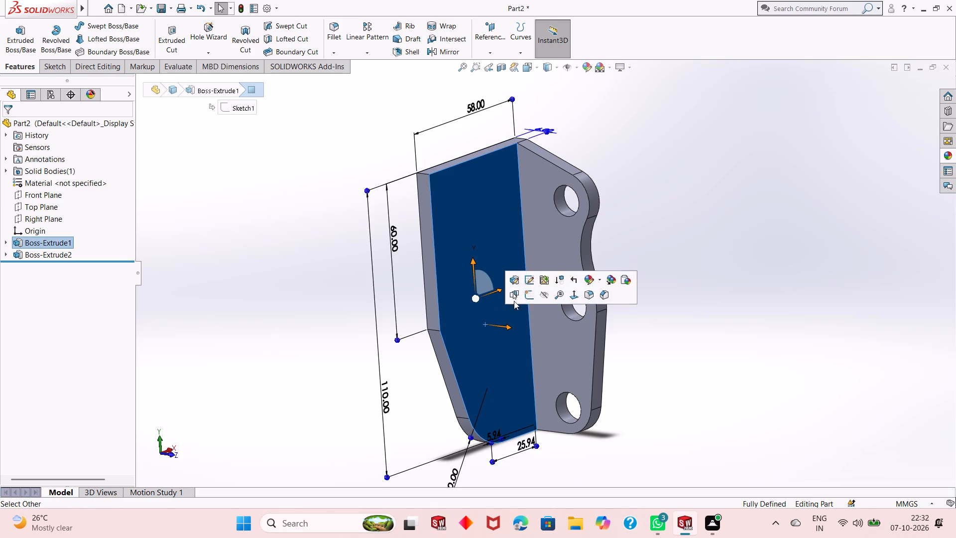
pyautogui.click(530, 297)
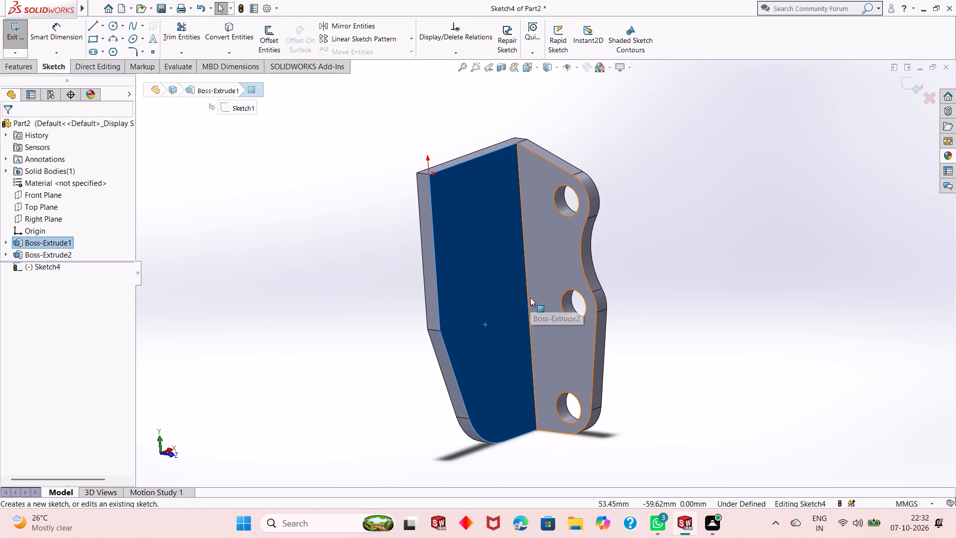
pyautogui.hotkey('ctrl', '8')
pyautogui.press('Escape')
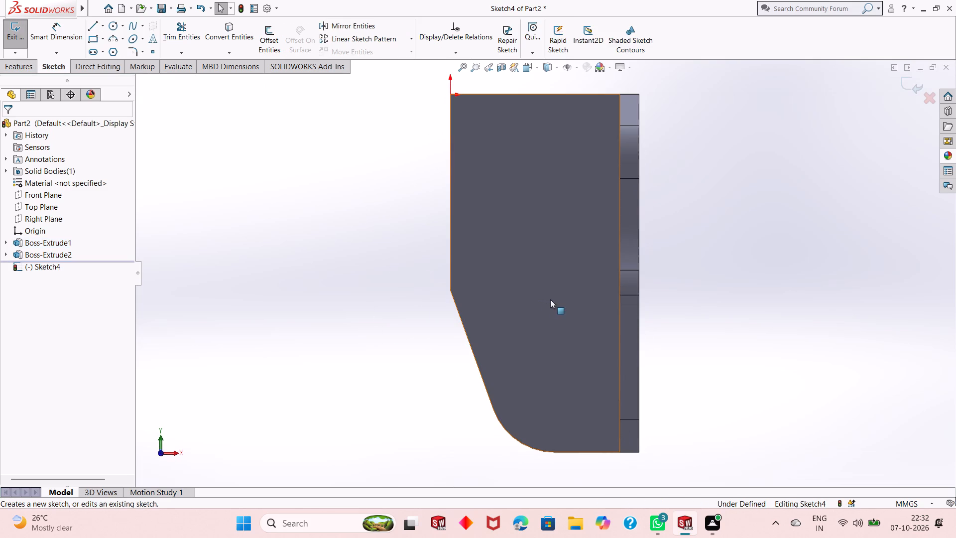
pyautogui.scroll(1, 574, 283)
pyautogui.scroll(-1, 673, 265)
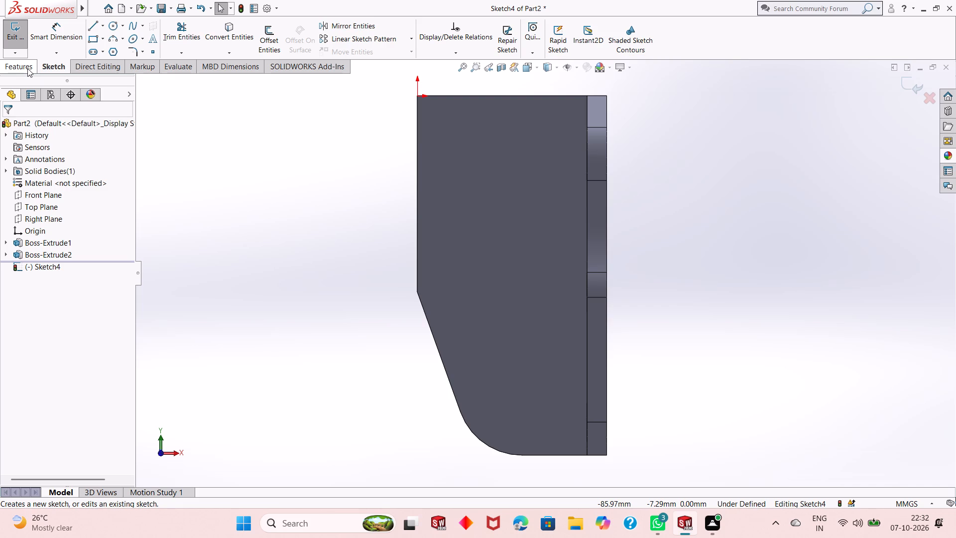
pyautogui.click(97, 39)
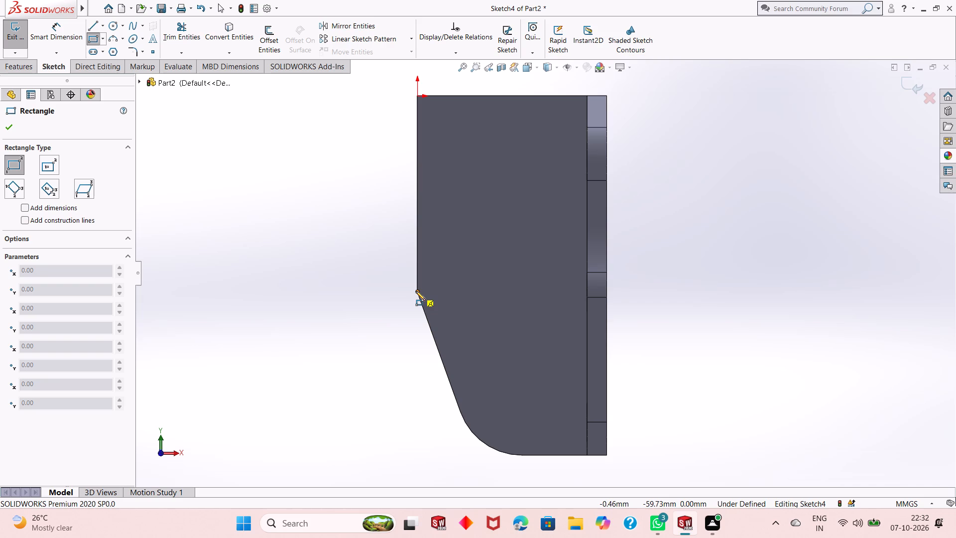
pyautogui.click(416, 291)
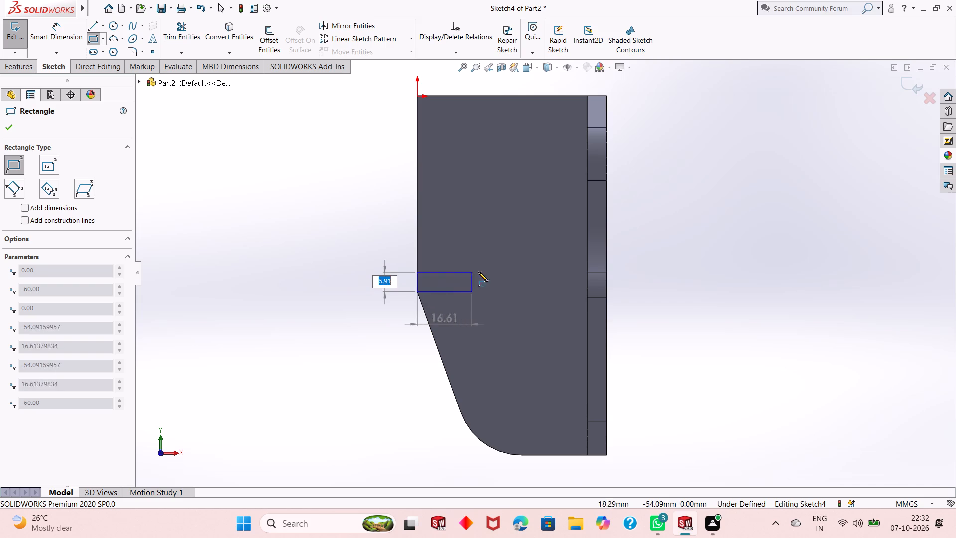
pyautogui.click(588, 261)
pyautogui.press('Escape')
pyautogui.press('Escape')
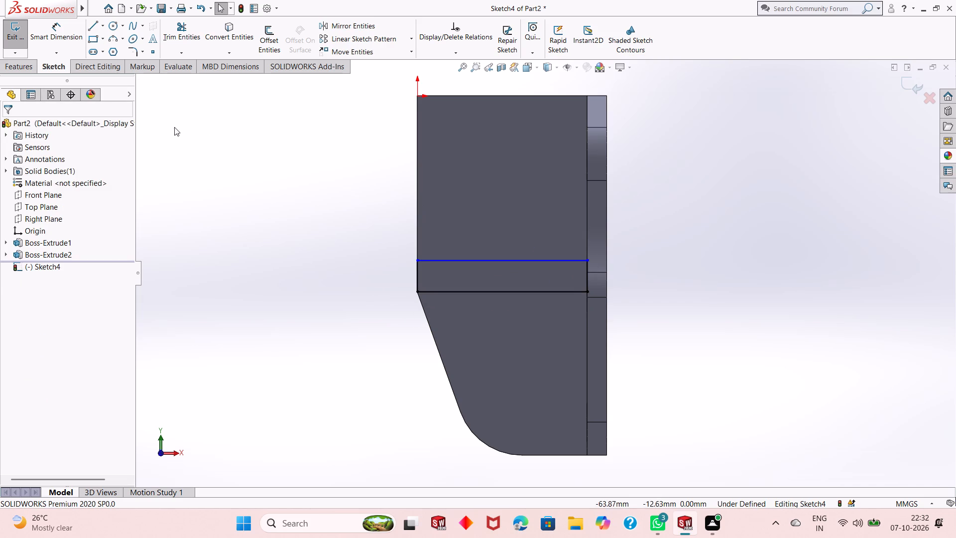
# Dimension the rectangle's height along the plate's outer edge to 10 mm.
pyautogui.click(69, 31)
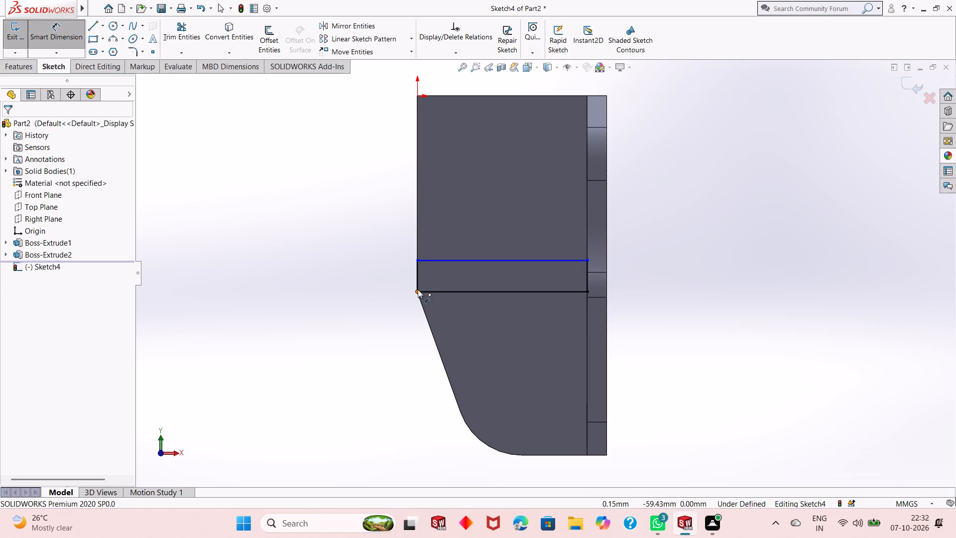
pyautogui.click(416, 285)
pyautogui.click(401, 291)
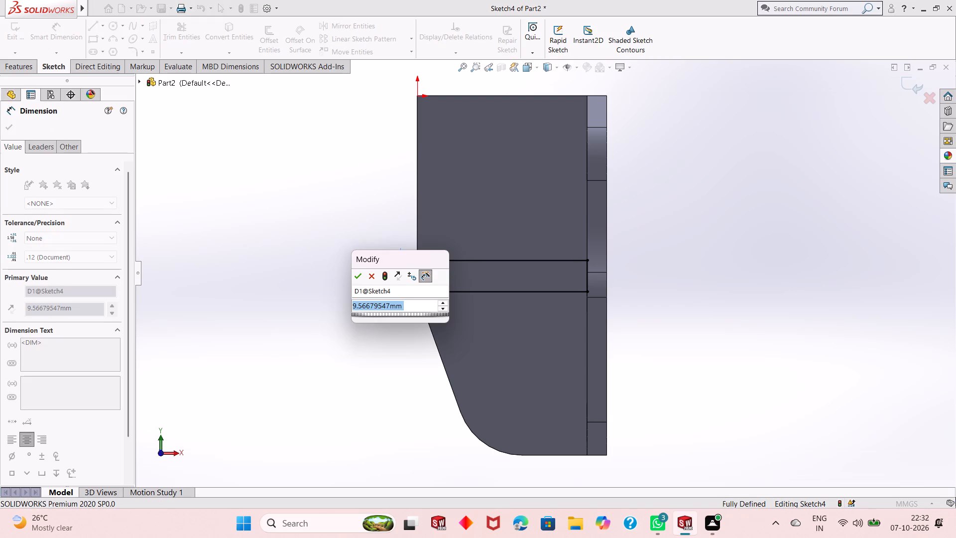
pyautogui.write('10')
pyautogui.press('Return')
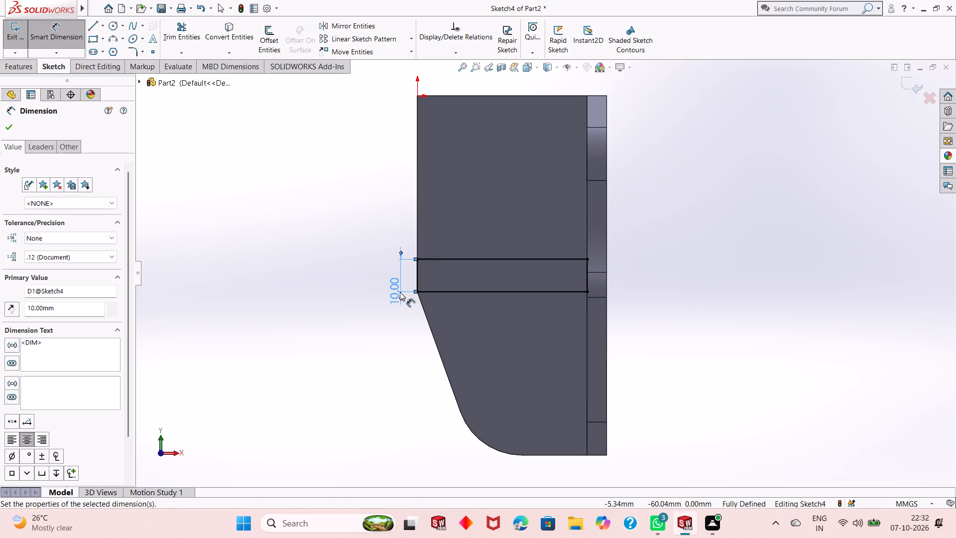
pyautogui.rightClick(337, 272)
pyautogui.click(349, 304)
# Start a blind boss extrusion of the rectangle outward from the plate, merged with the body, trying depths of 20 mm and 15 mm.
pyautogui.moveTo(356, 282); pyautogui.dragTo(367, 315, button='middle')
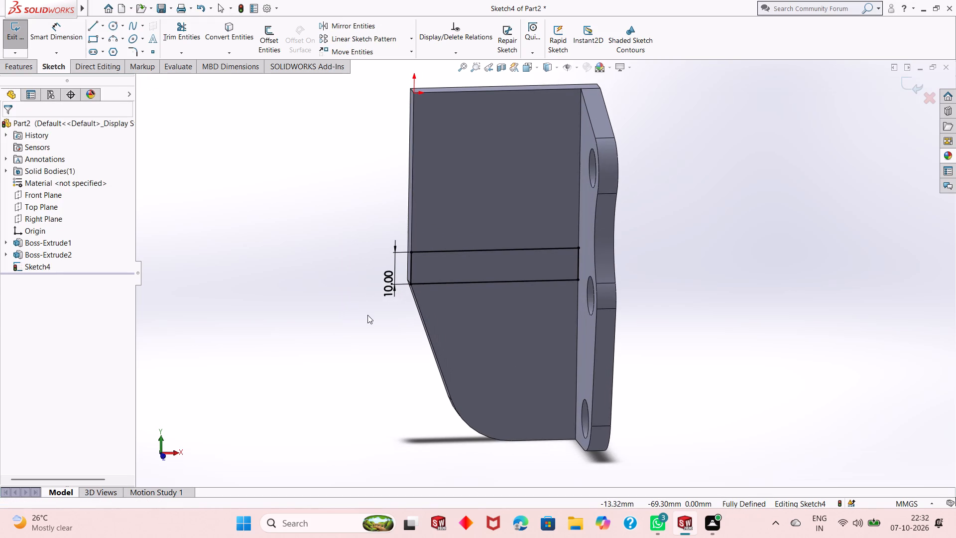
pyautogui.click(16, 68)
pyautogui.click(24, 45)
pyautogui.moveTo(182, 247); pyautogui.dragTo(232, 234, button='middle')
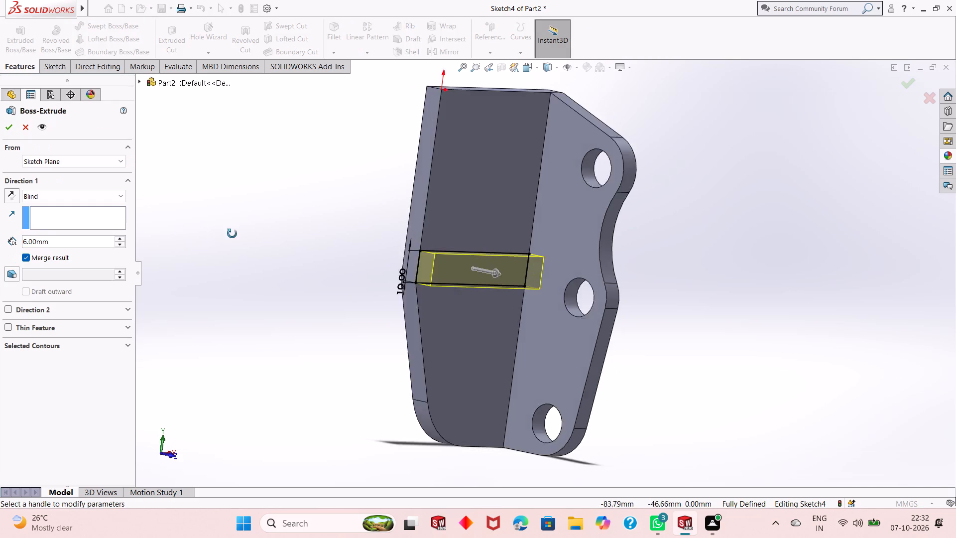
pyautogui.moveTo(232, 234); pyautogui.dragTo(251, 288, button='middle')
pyautogui.doubleClick(56, 242)
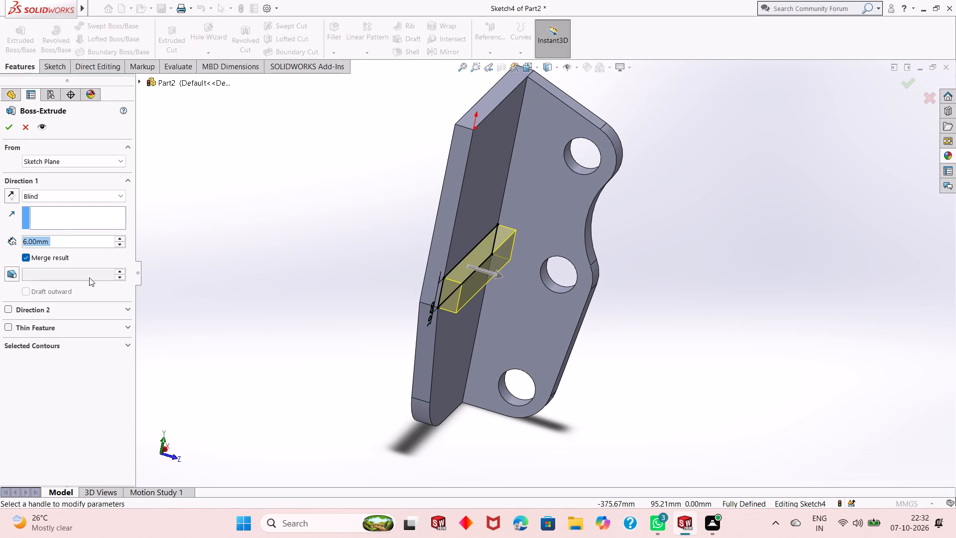
pyautogui.write('20')
pyautogui.press('Return')
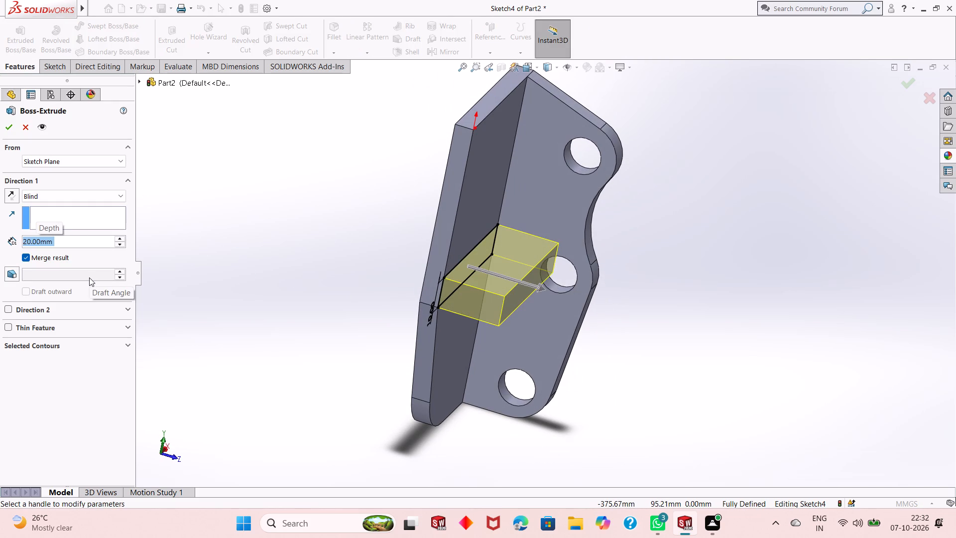
pyautogui.write('15')
pyautogui.press('Return')
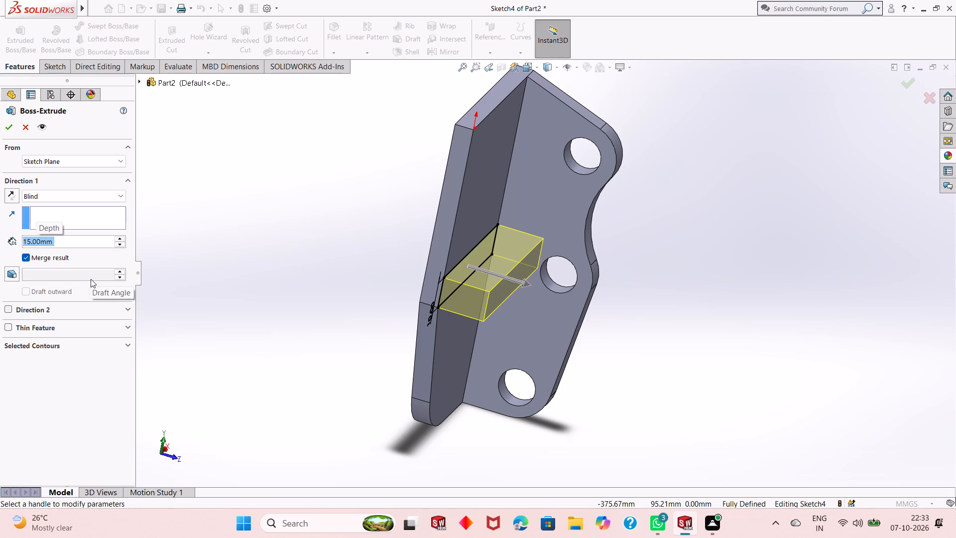
# Set the rectangle's extrusion depth to 16 mm and complete the ledge.
pyautogui.moveTo(628, 332); pyautogui.dragTo(626, 301, button='middle')
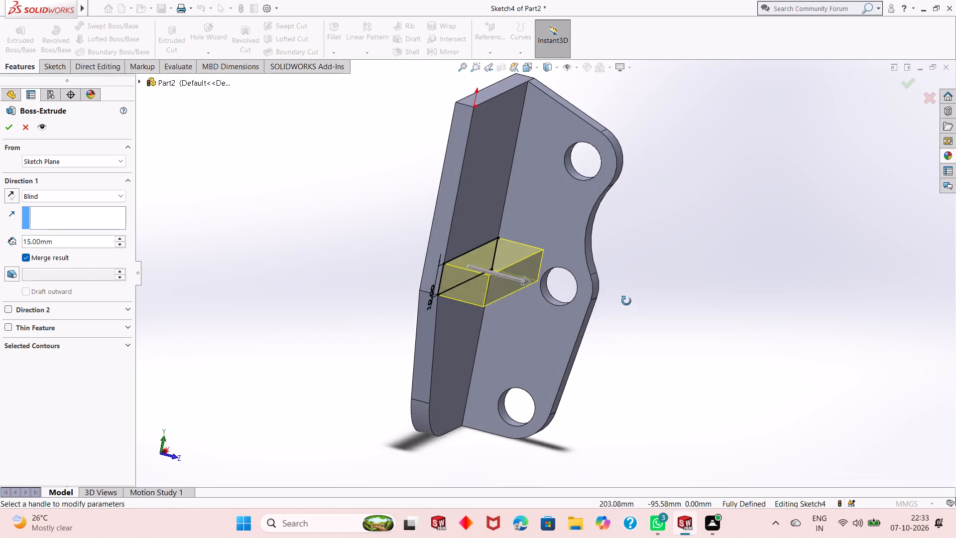
pyautogui.moveTo(626, 301); pyautogui.dragTo(617, 228, button='middle')
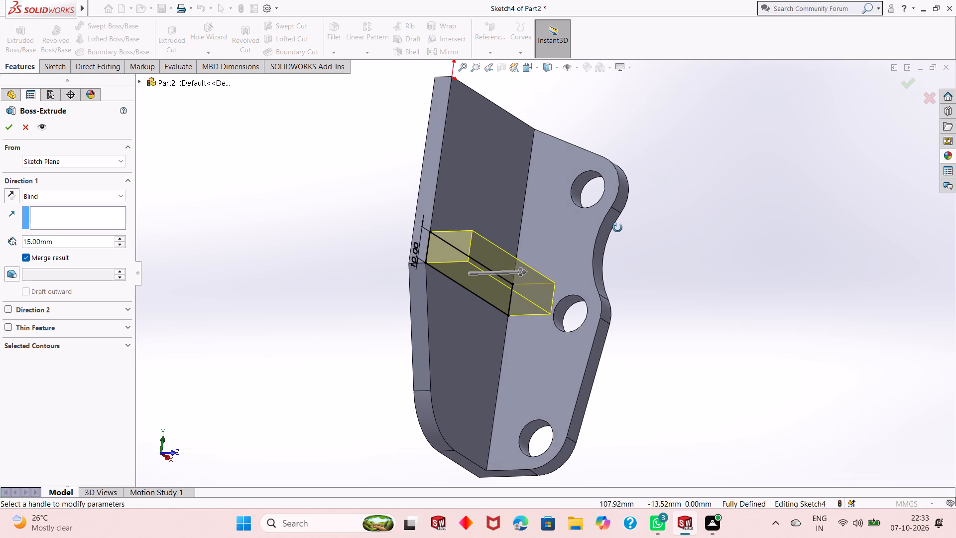
pyautogui.moveTo(617, 228); pyautogui.dragTo(631, 302, button='middle')
pyautogui.scroll(-2, 532, 247)
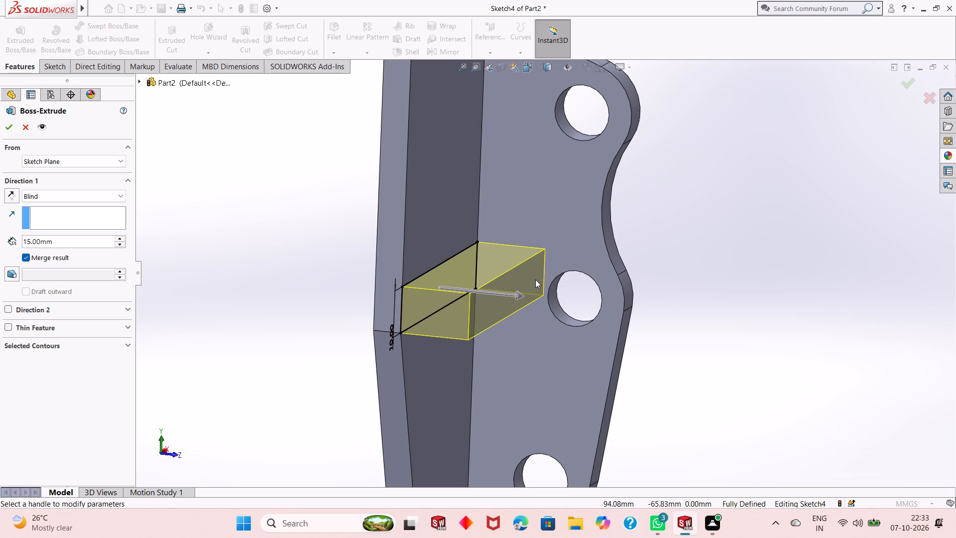
pyautogui.scroll(2, 535, 279)
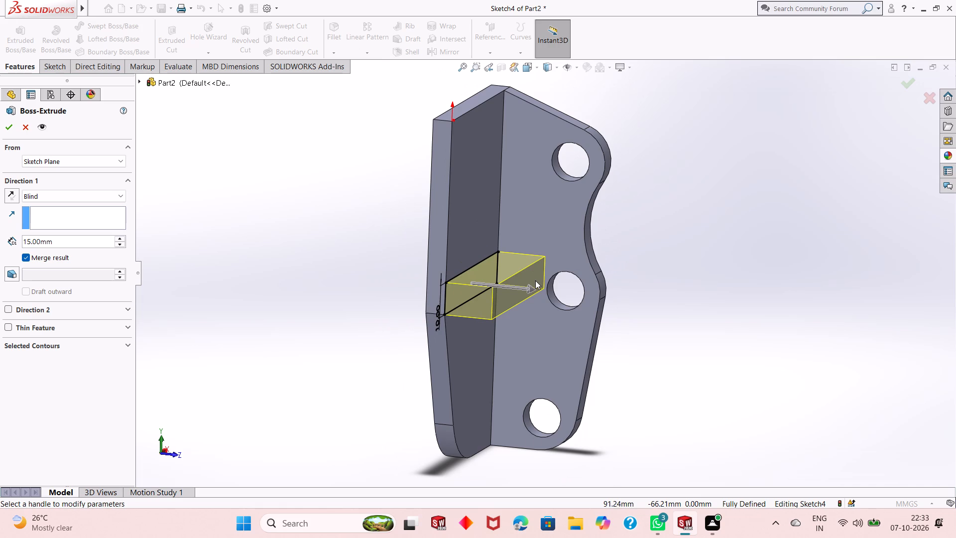
pyautogui.scroll(-1, 540, 267)
pyautogui.scroll(2, 540, 267)
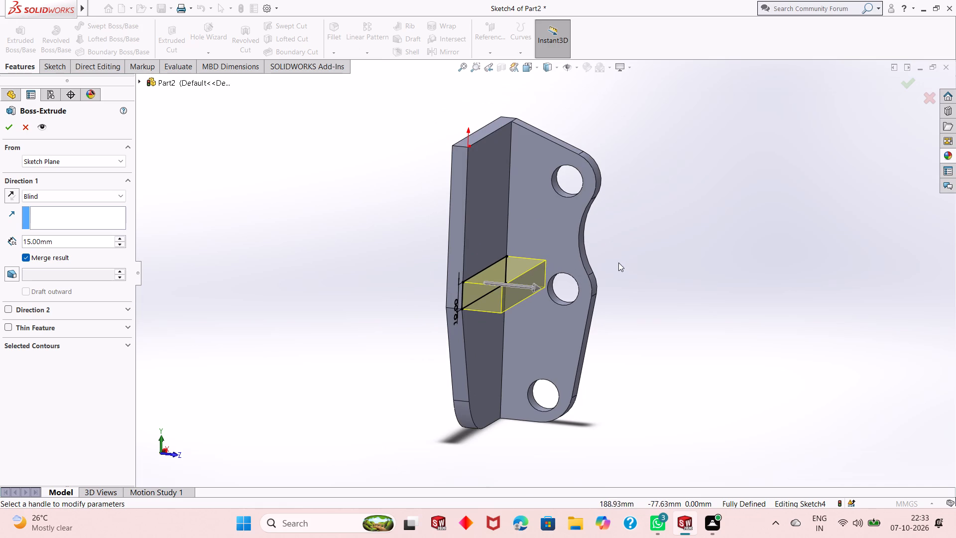
pyautogui.moveTo(619, 263); pyautogui.dragTo(615, 270, button='middle')
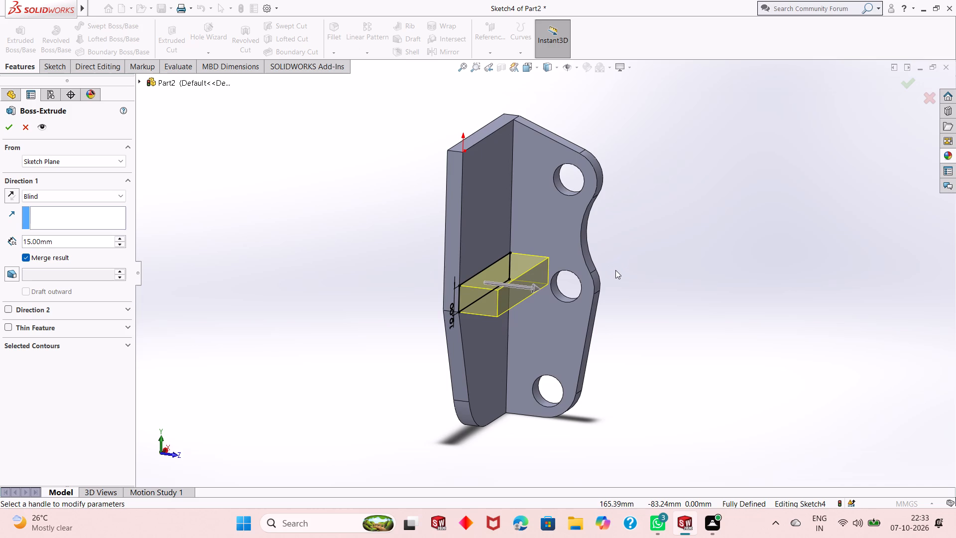
pyautogui.scroll(-1, 554, 266)
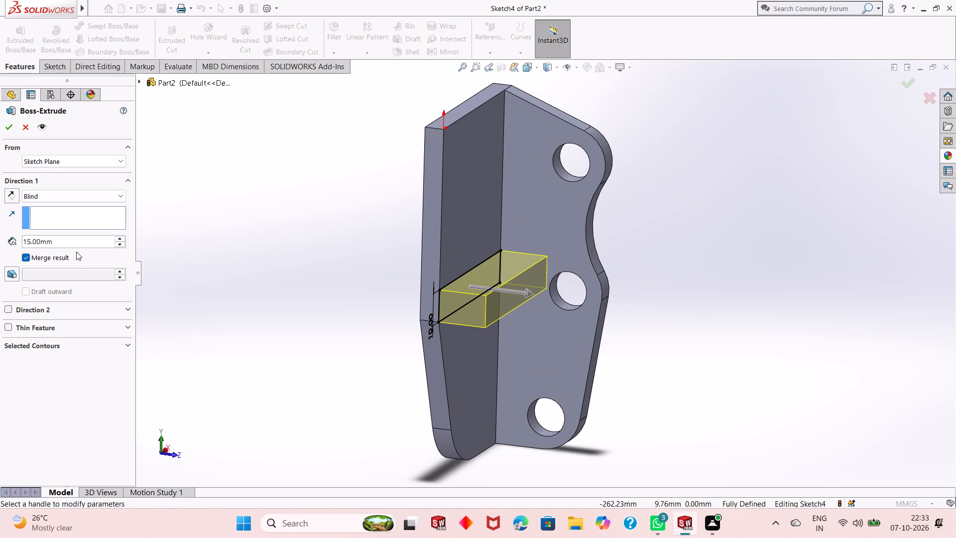
pyautogui.doubleClick(64, 243)
pyautogui.write('16')
pyautogui.press('Return')
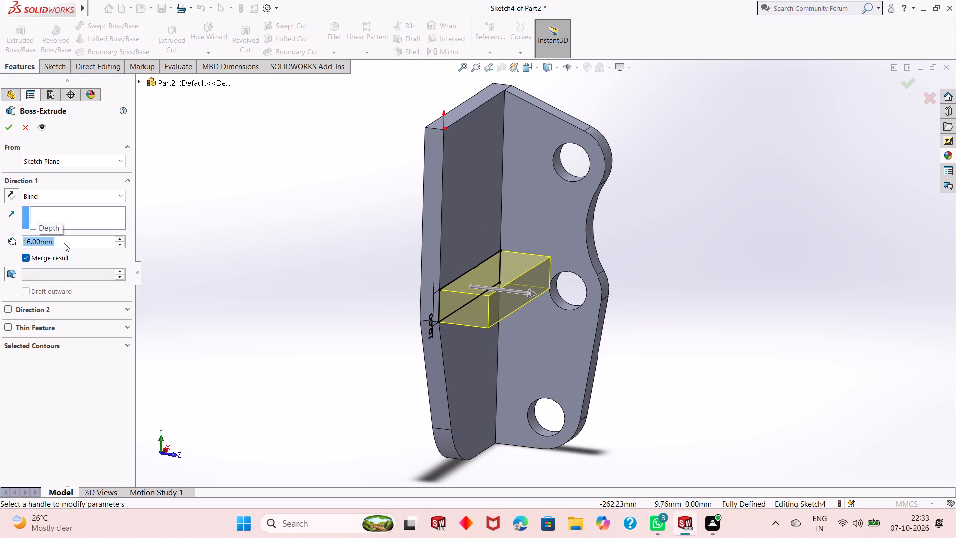
pyautogui.click(3, 131)
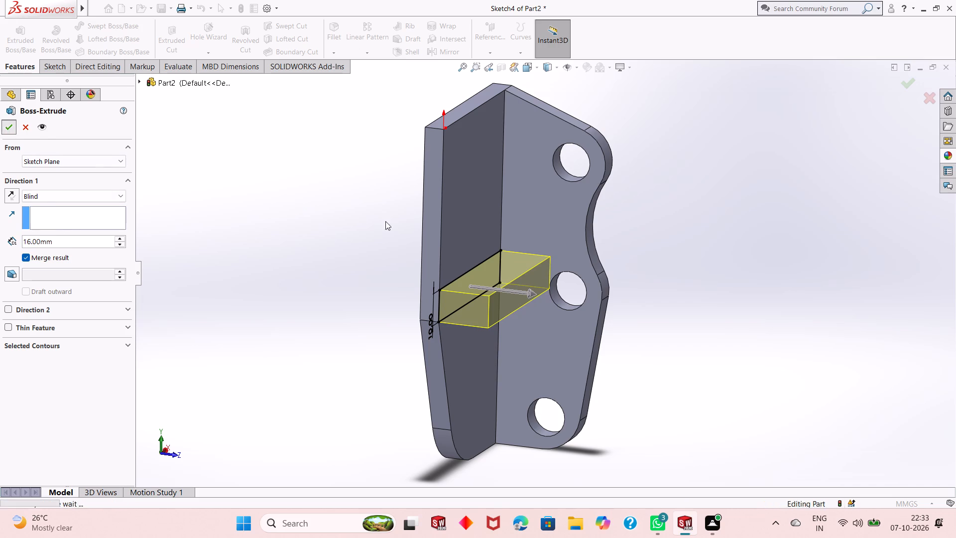
# On the ledge's top face, sketch a diagonal line about 54.4 mm long from the outer corner at the flange to the plate's free edge.
pyautogui.click(601, 268)
pyautogui.moveTo(638, 269); pyautogui.dragTo(616, 296, button='middle')
pyautogui.click(641, 283)
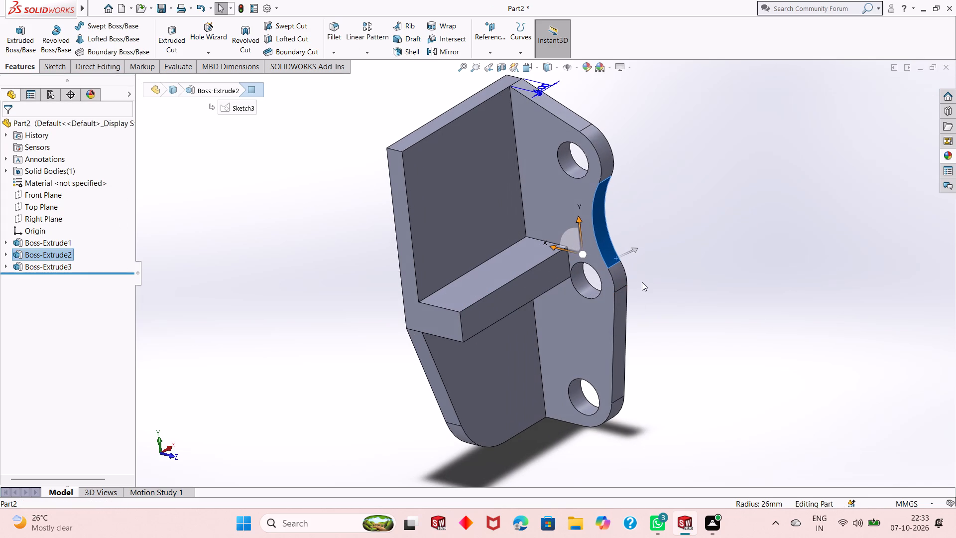
pyautogui.moveTo(643, 282); pyautogui.dragTo(641, 244, button='middle')
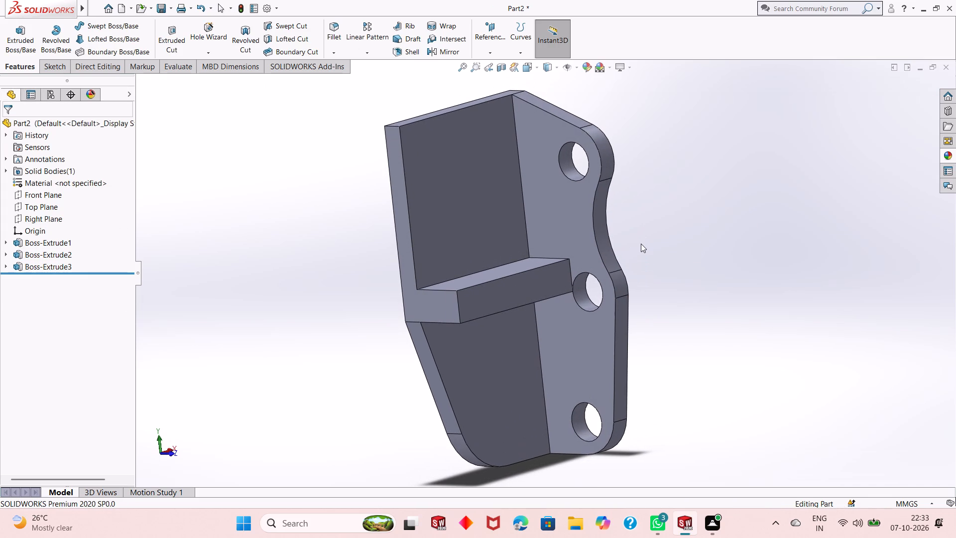
pyautogui.scroll(1, 577, 294)
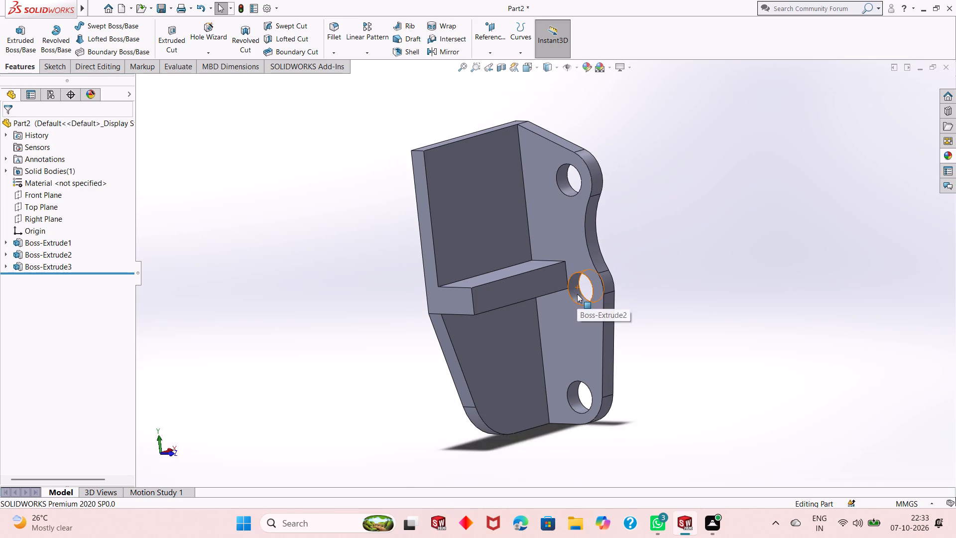
pyautogui.scroll(1, 577, 294)
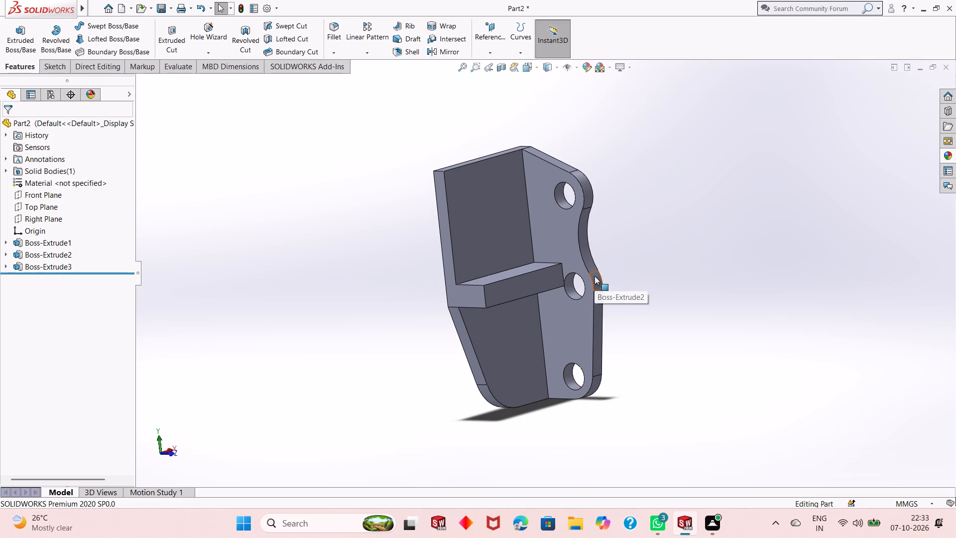
pyautogui.moveTo(571, 269); pyautogui.dragTo(544, 375, button='middle')
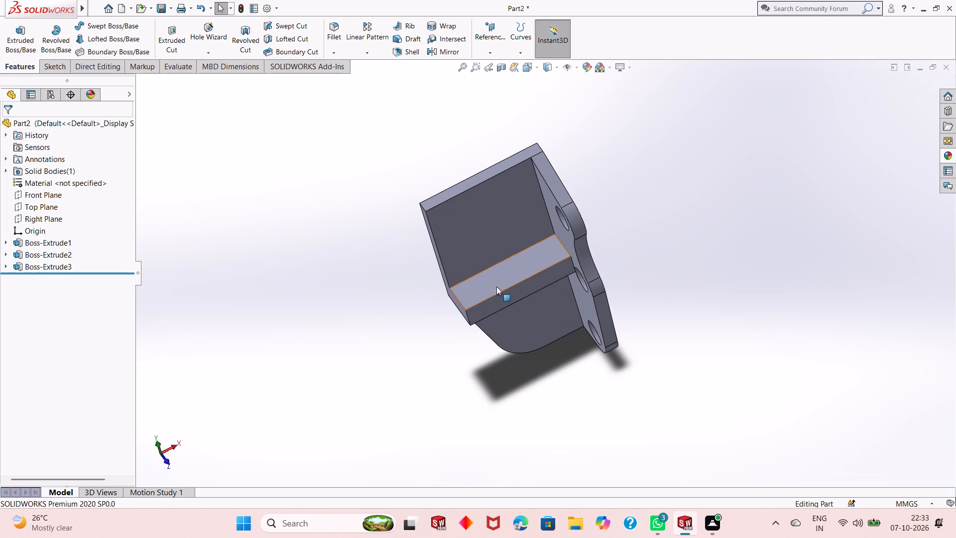
pyautogui.click(496, 286)
pyautogui.click(541, 264)
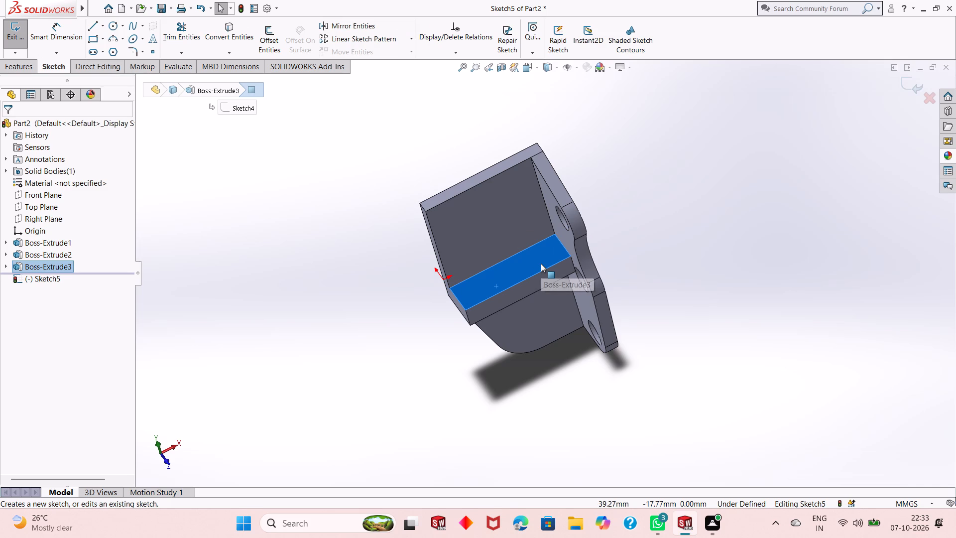
pyautogui.hotkey('ctrl', '8')
pyautogui.click(111, 117)
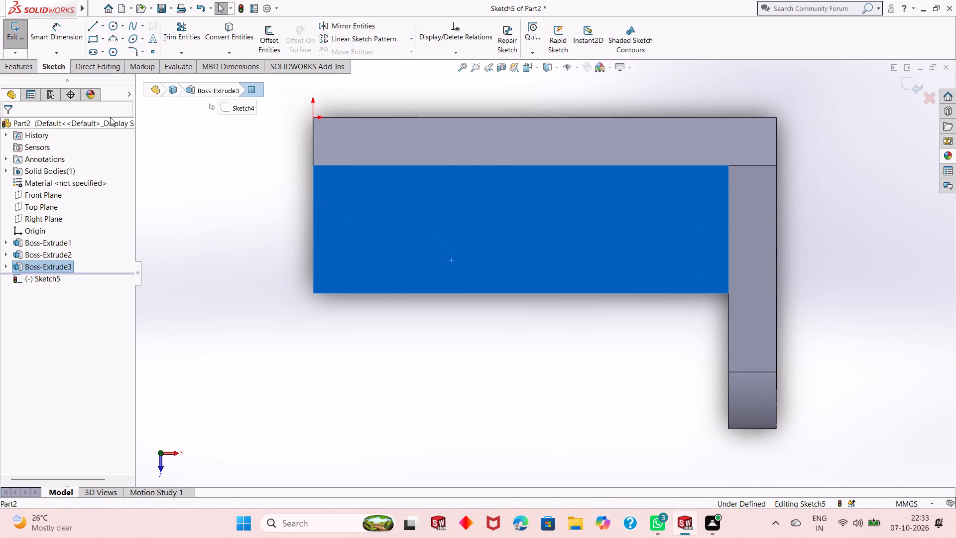
pyautogui.click(207, 169)
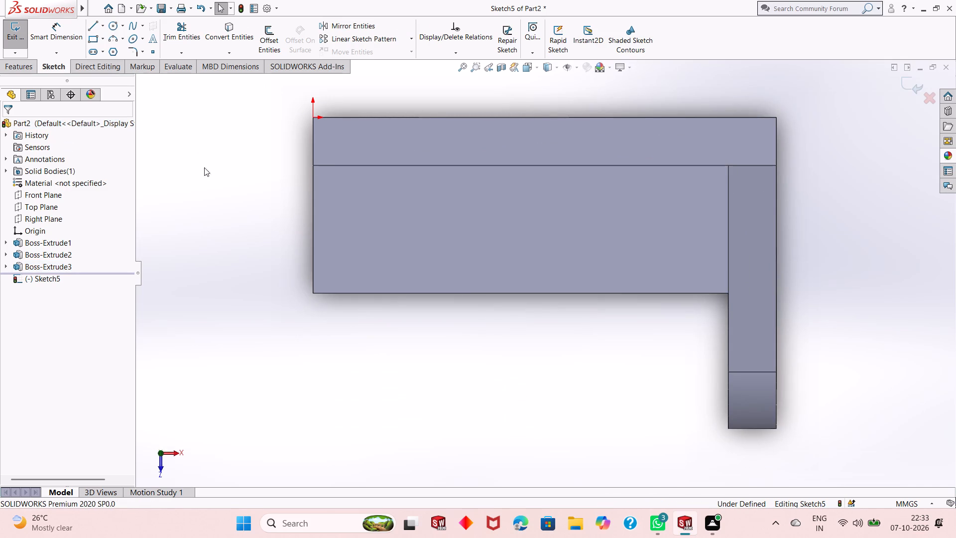
pyautogui.click(95, 27)
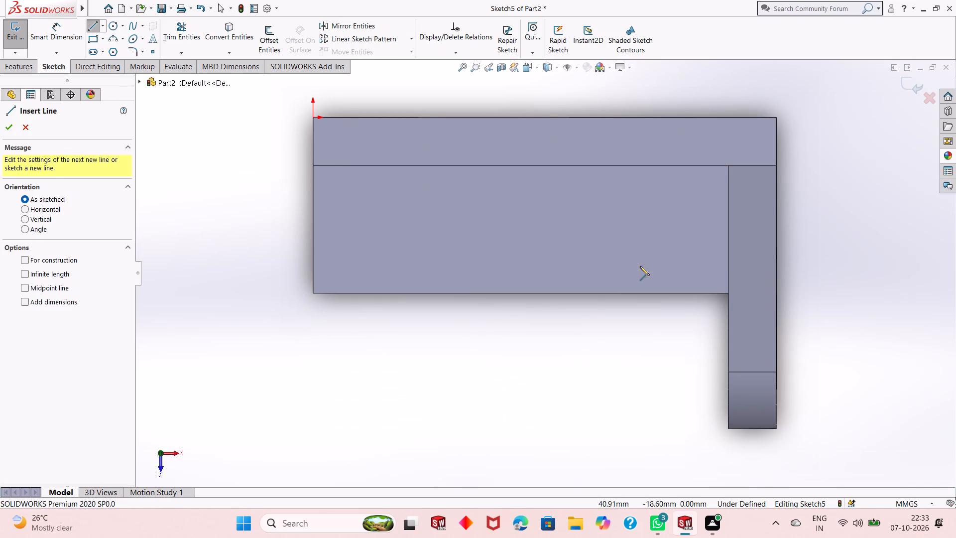
pyautogui.click(730, 293)
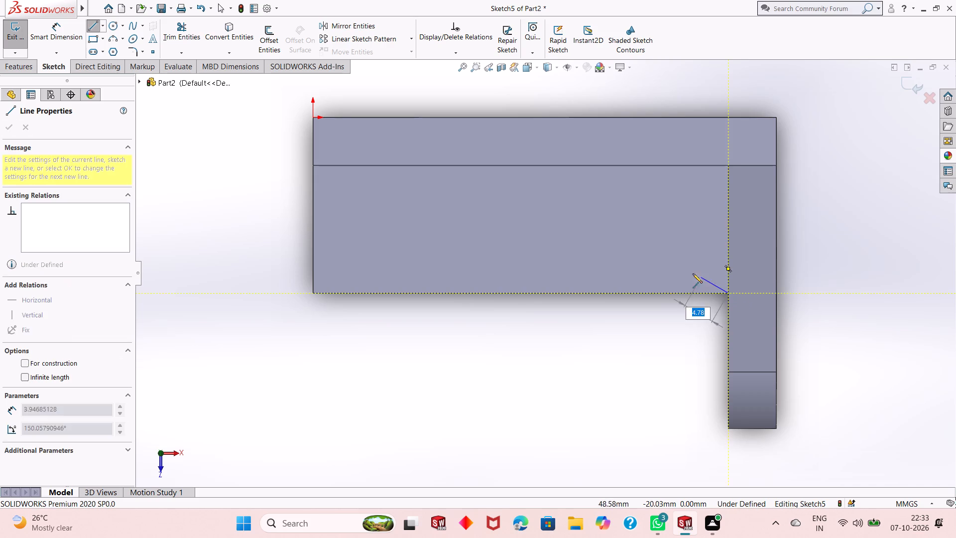
pyautogui.click(314, 165)
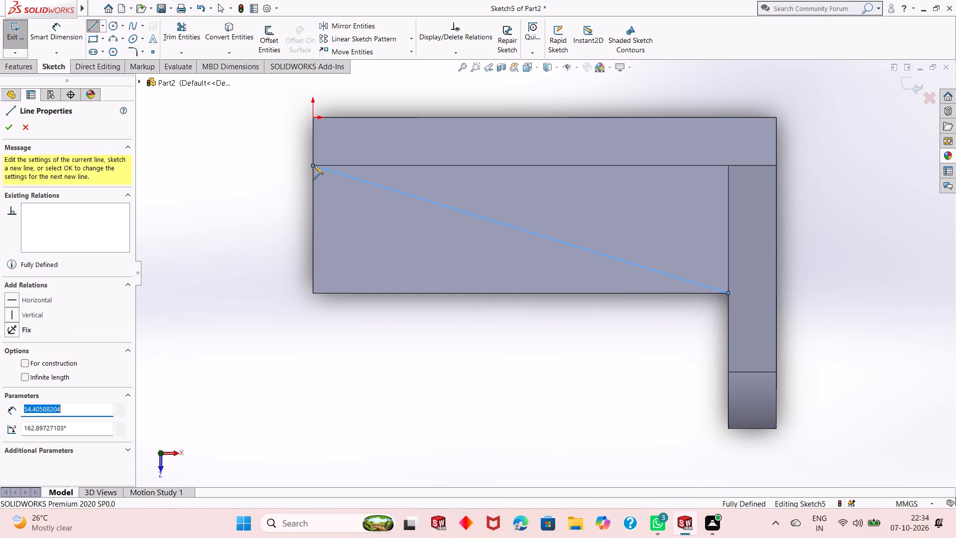
pyautogui.press('Escape')
pyautogui.press('Escape')
# Cut-extrude the diagonal line blind to 16 mm, removing the ledge's outer triangular half.
pyautogui.moveTo(605, 310); pyautogui.dragTo(604, 234, button='middle')
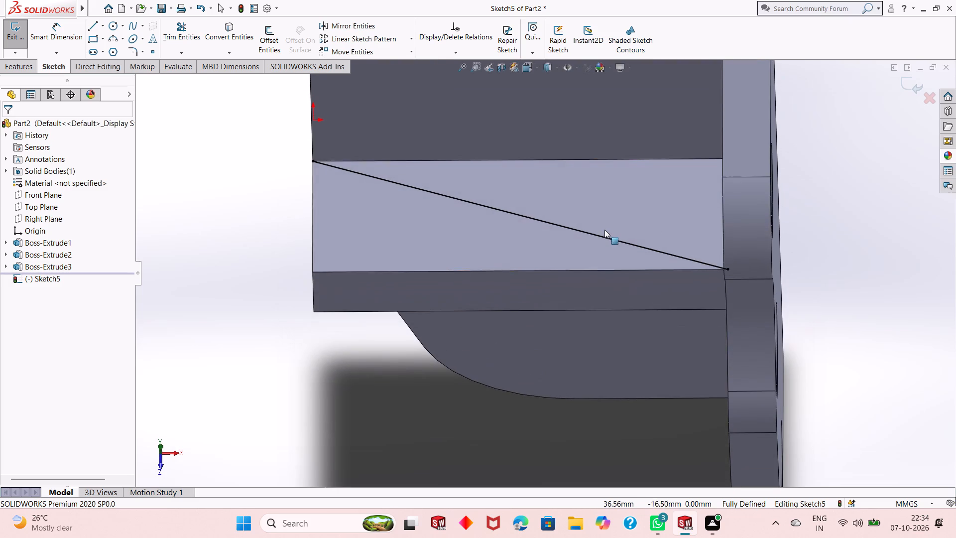
pyautogui.moveTo(458, 310); pyautogui.dragTo(468, 281, button='middle')
pyautogui.moveTo(468, 281); pyautogui.dragTo(451, 295, button='middle')
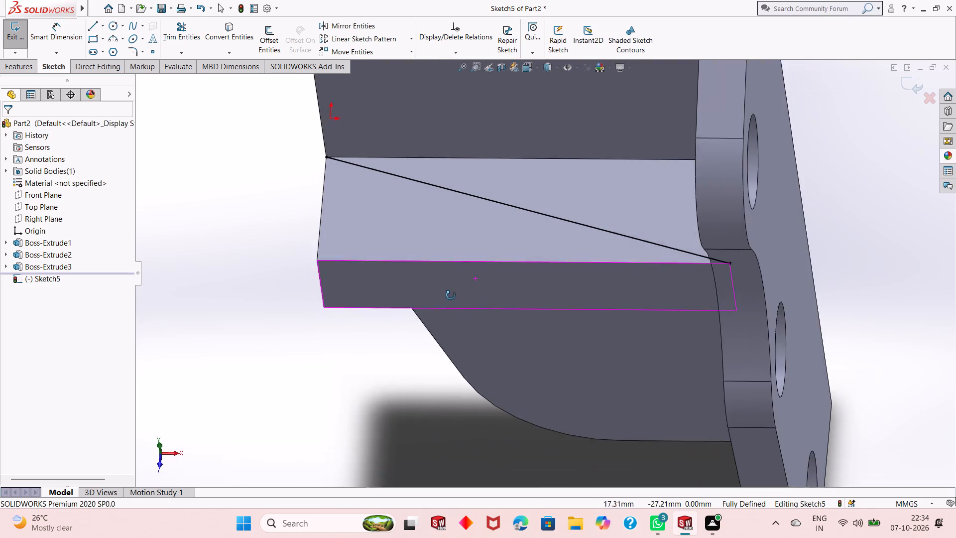
pyautogui.moveTo(451, 295); pyautogui.dragTo(437, 313, button='middle')
pyautogui.scroll(2, 367, 286)
pyautogui.moveTo(570, 319); pyautogui.dragTo(582, 330, button='middle')
pyautogui.scroll(1, 582, 330)
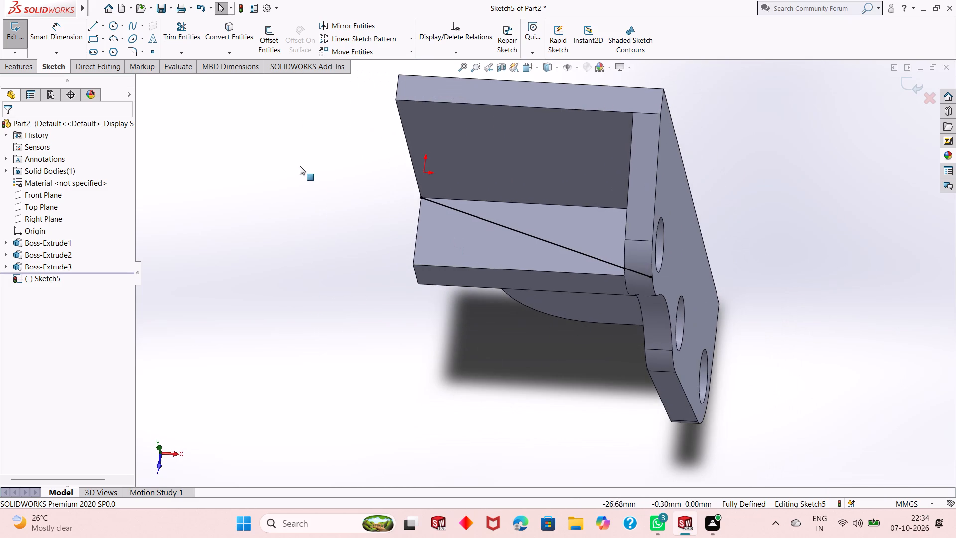
pyautogui.click(28, 72)
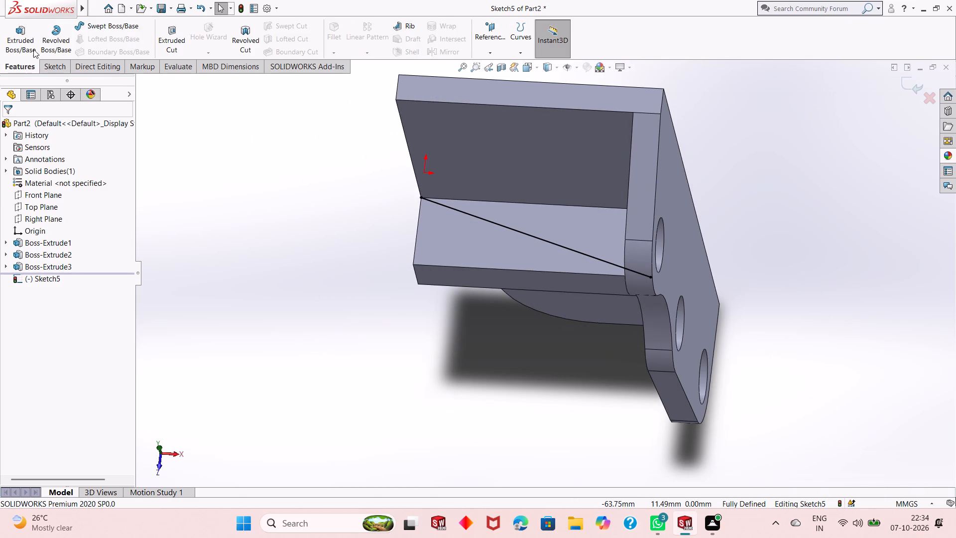
pyautogui.click(175, 39)
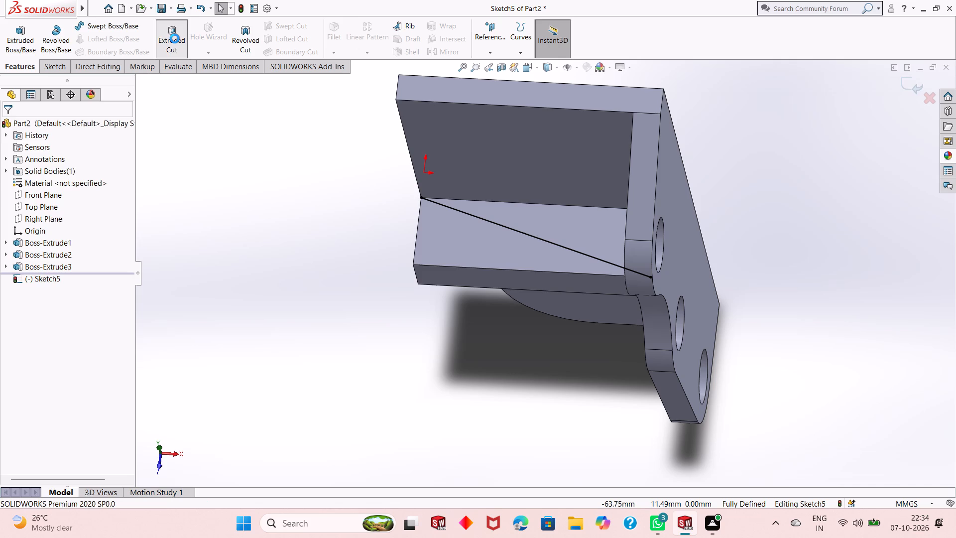
pyautogui.click(4, 124)
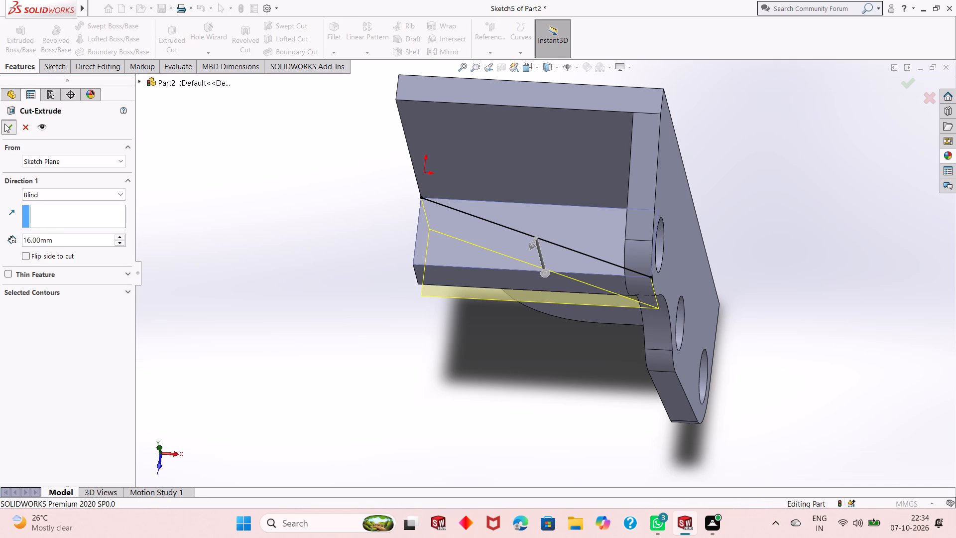
pyautogui.click(261, 230)
# Reopen the side flange's profile sketch for editing and orient it so its hole spacing dimensions are readable.
pyautogui.moveTo(468, 260); pyautogui.dragTo(502, 110, button='middle')
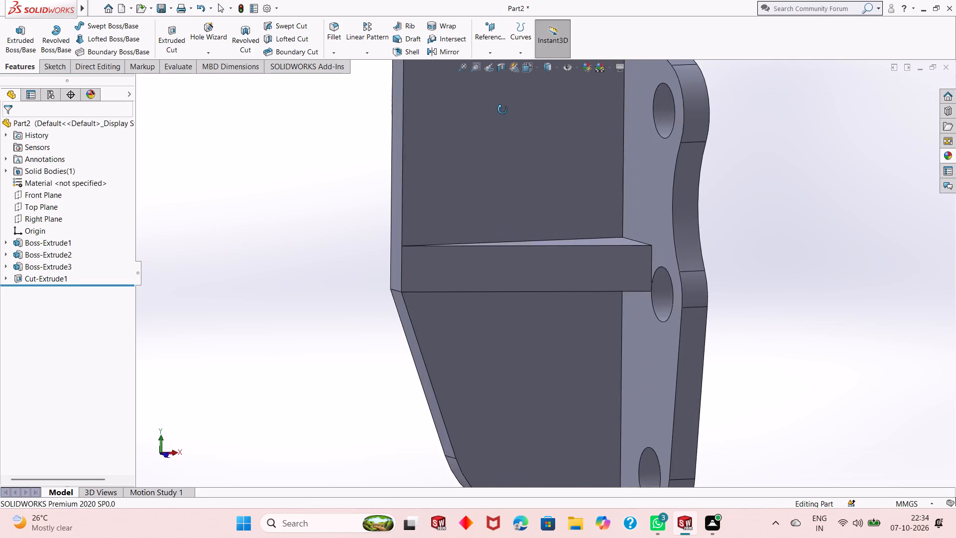
pyautogui.moveTo(502, 110); pyautogui.dragTo(513, 170, button='middle')
pyautogui.scroll(3, 491, 200)
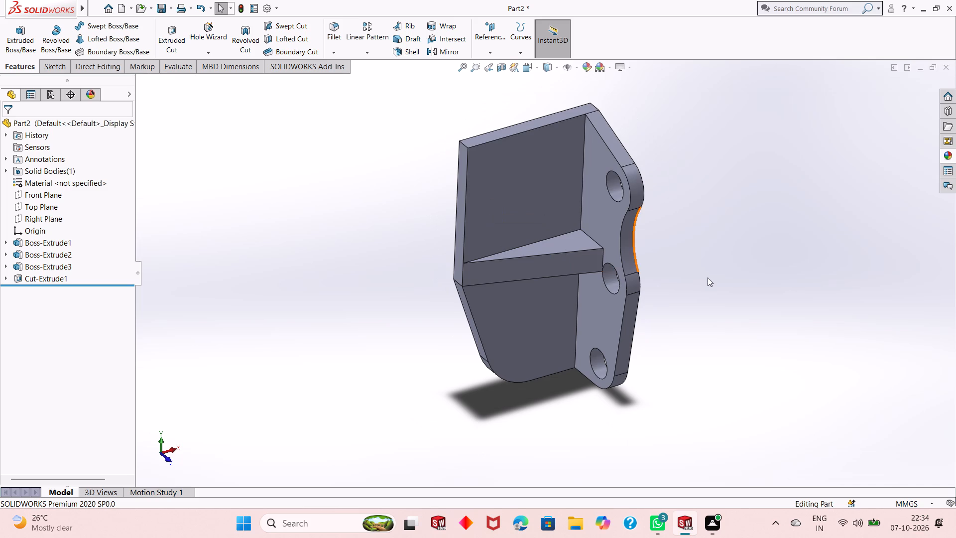
pyautogui.moveTo(708, 278); pyautogui.dragTo(710, 243, button='middle')
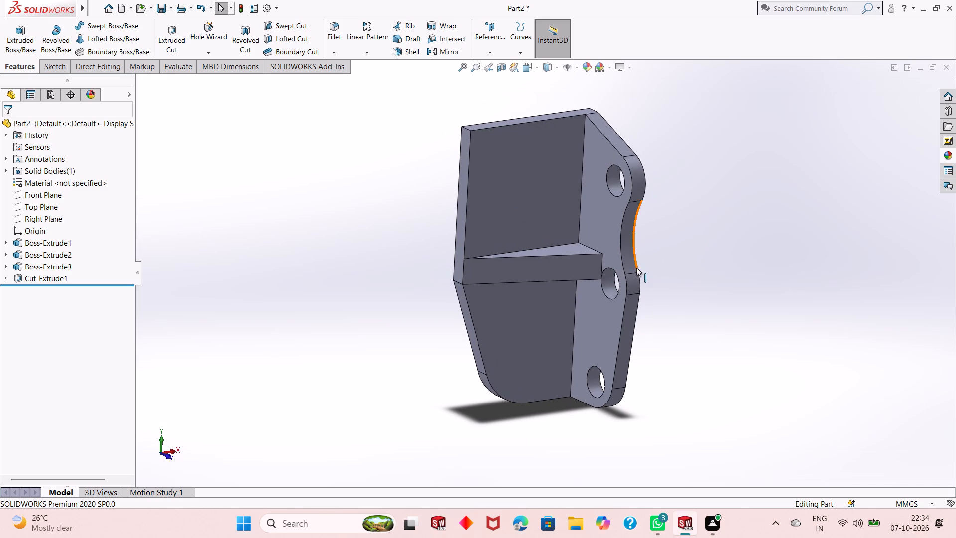
pyautogui.scroll(-1, 636, 272)
pyautogui.scroll(1, 636, 284)
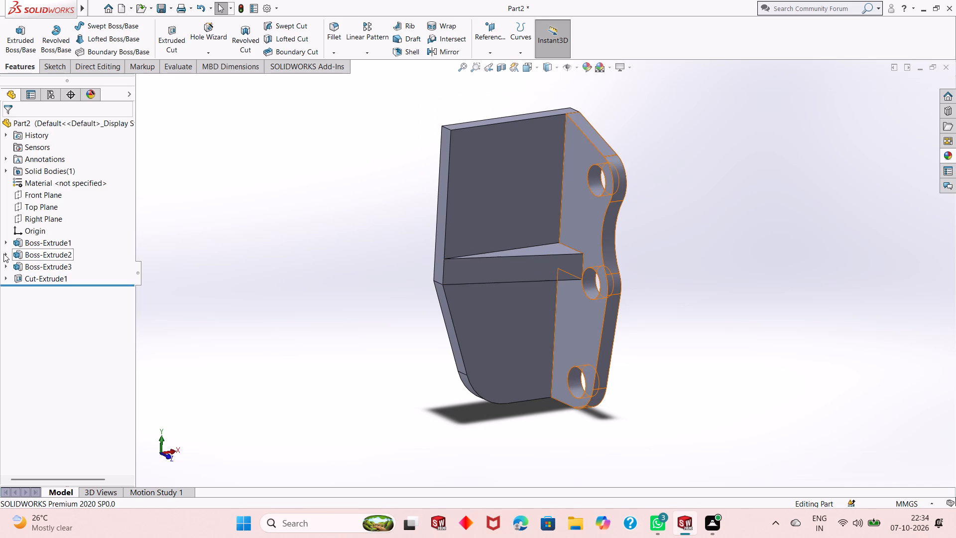
pyautogui.click(26, 254)
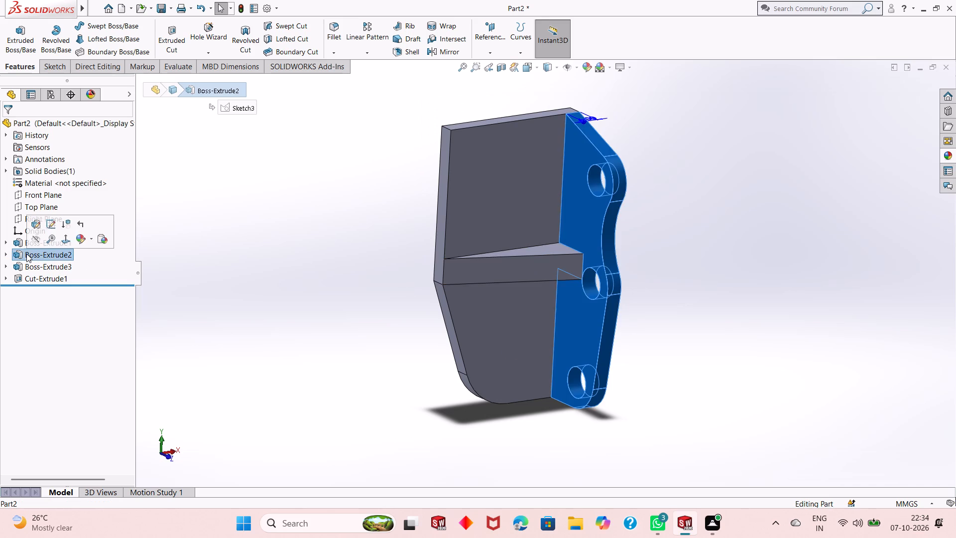
pyautogui.click(3, 254)
pyautogui.click(9, 256)
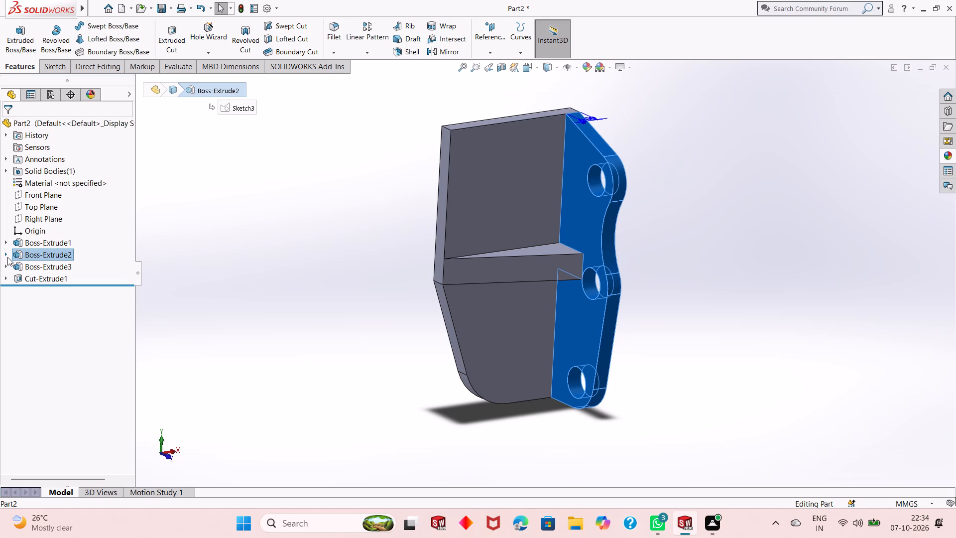
pyautogui.click(40, 268)
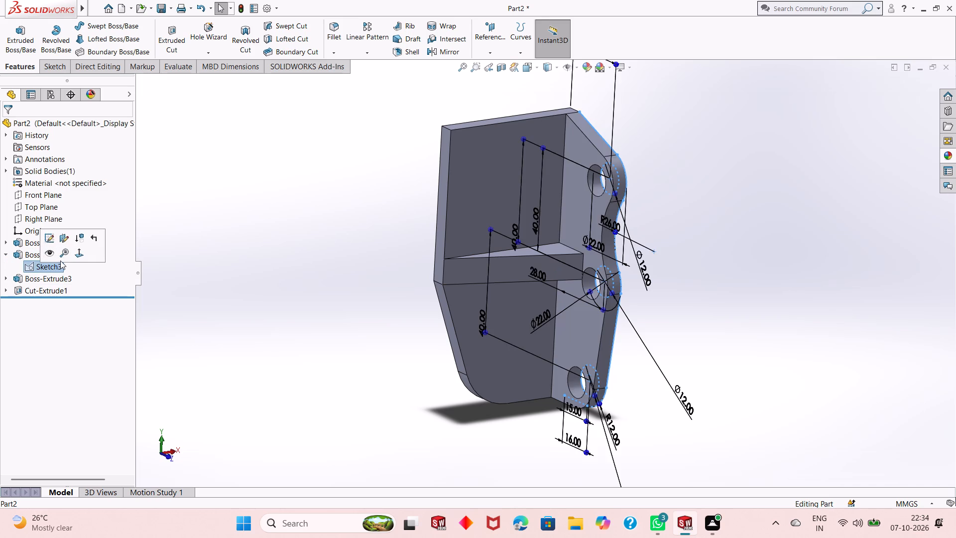
pyautogui.click(52, 239)
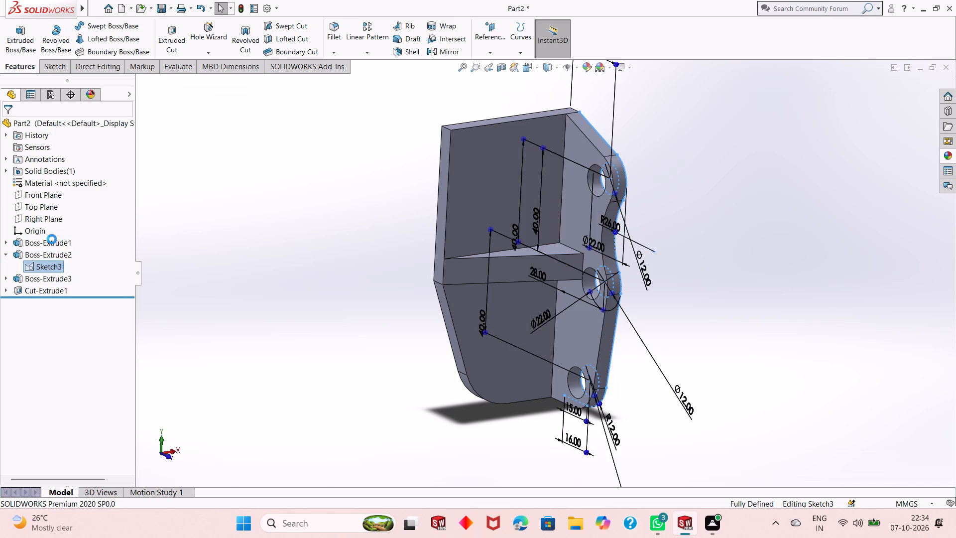
pyautogui.moveTo(534, 324); pyautogui.dragTo(601, 272, button='middle')
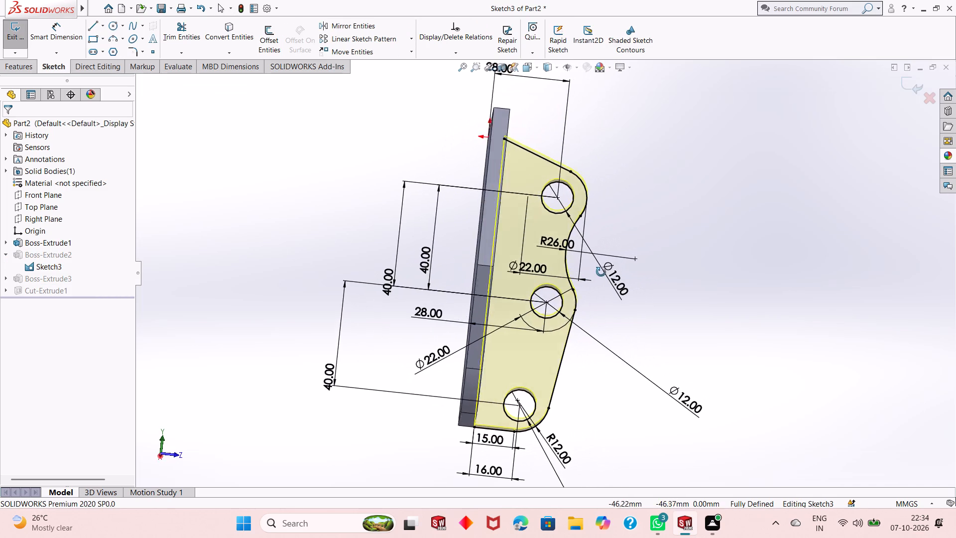
pyautogui.moveTo(601, 272); pyautogui.dragTo(413, 297, button='middle')
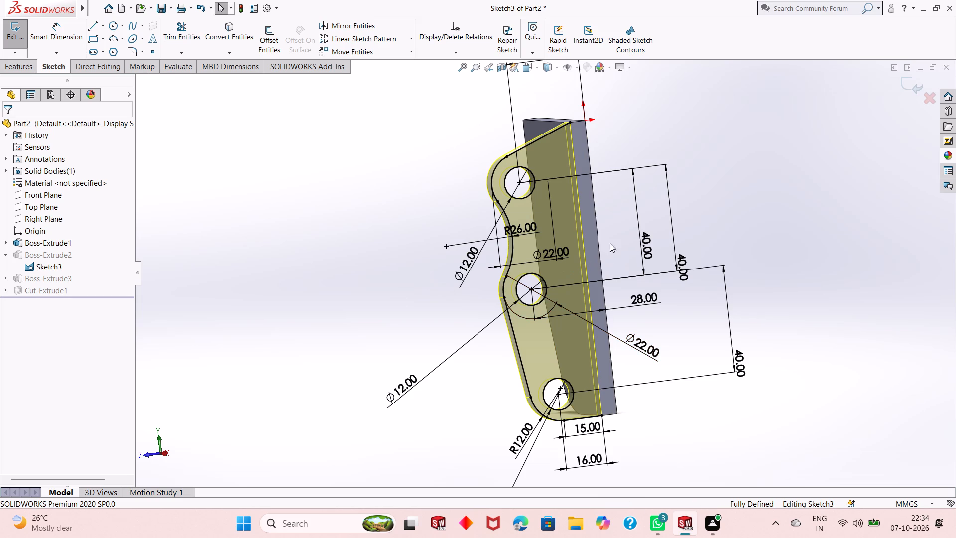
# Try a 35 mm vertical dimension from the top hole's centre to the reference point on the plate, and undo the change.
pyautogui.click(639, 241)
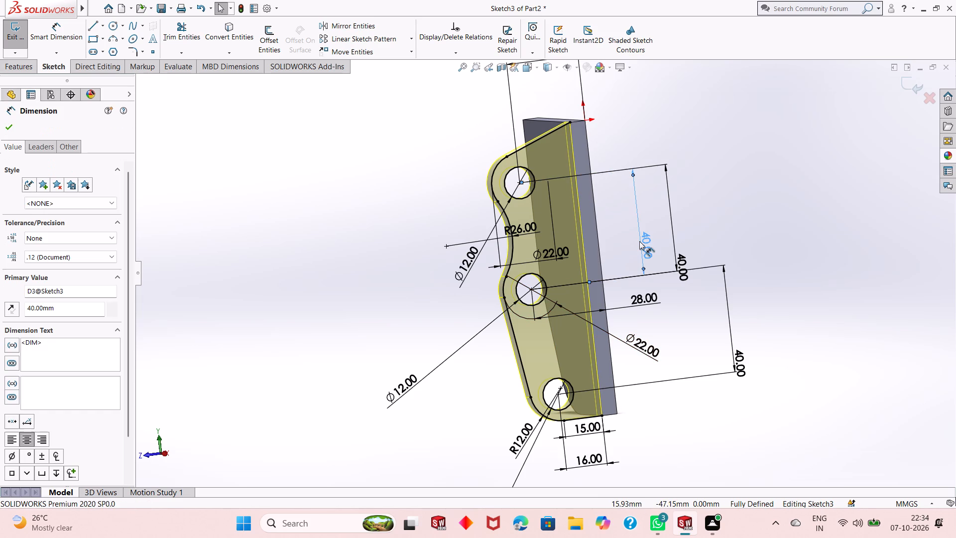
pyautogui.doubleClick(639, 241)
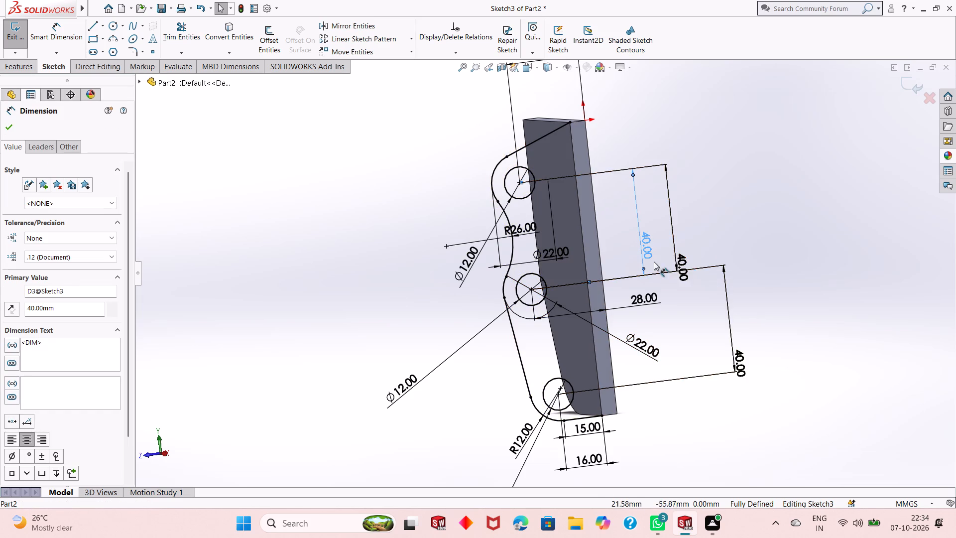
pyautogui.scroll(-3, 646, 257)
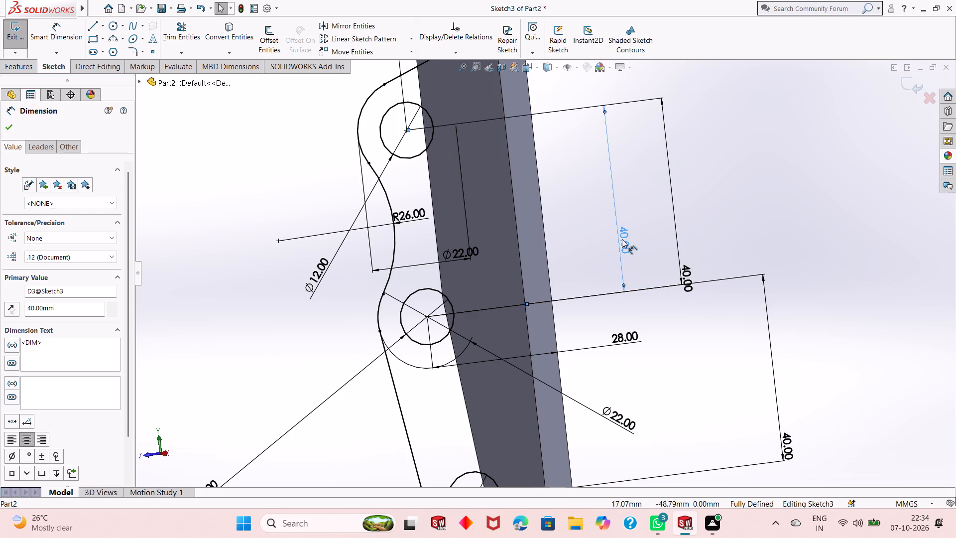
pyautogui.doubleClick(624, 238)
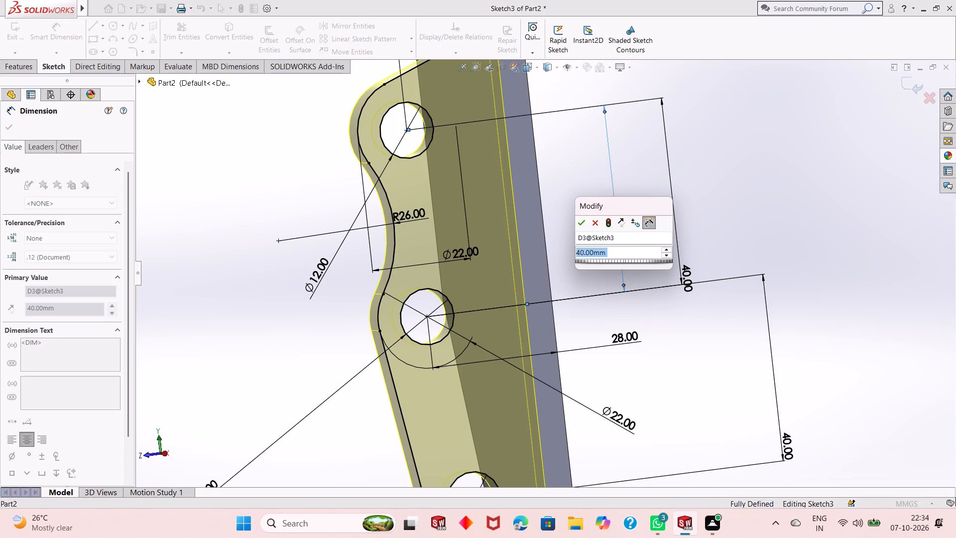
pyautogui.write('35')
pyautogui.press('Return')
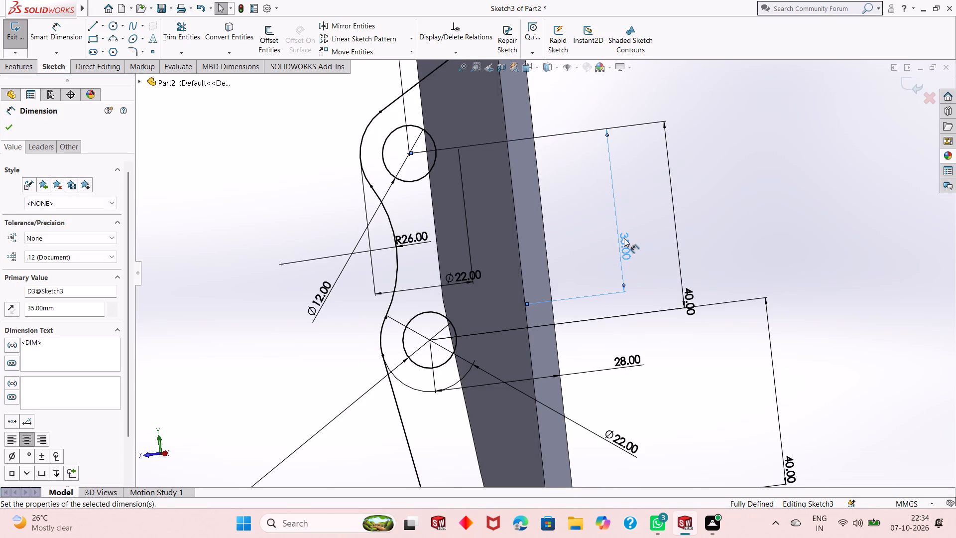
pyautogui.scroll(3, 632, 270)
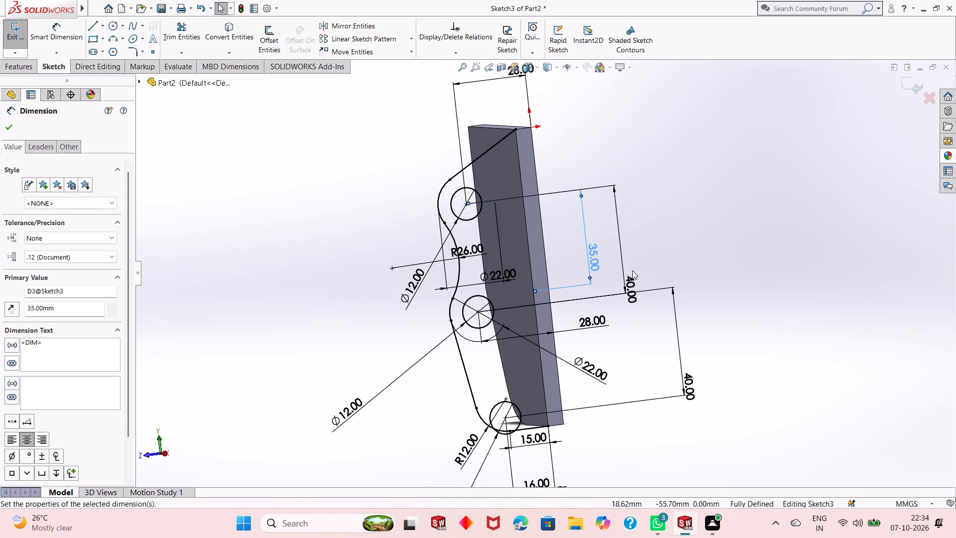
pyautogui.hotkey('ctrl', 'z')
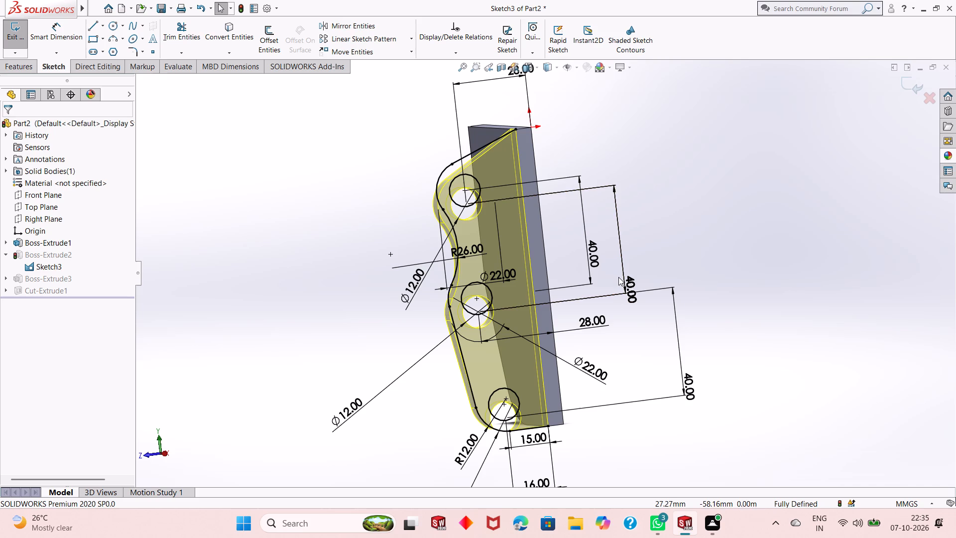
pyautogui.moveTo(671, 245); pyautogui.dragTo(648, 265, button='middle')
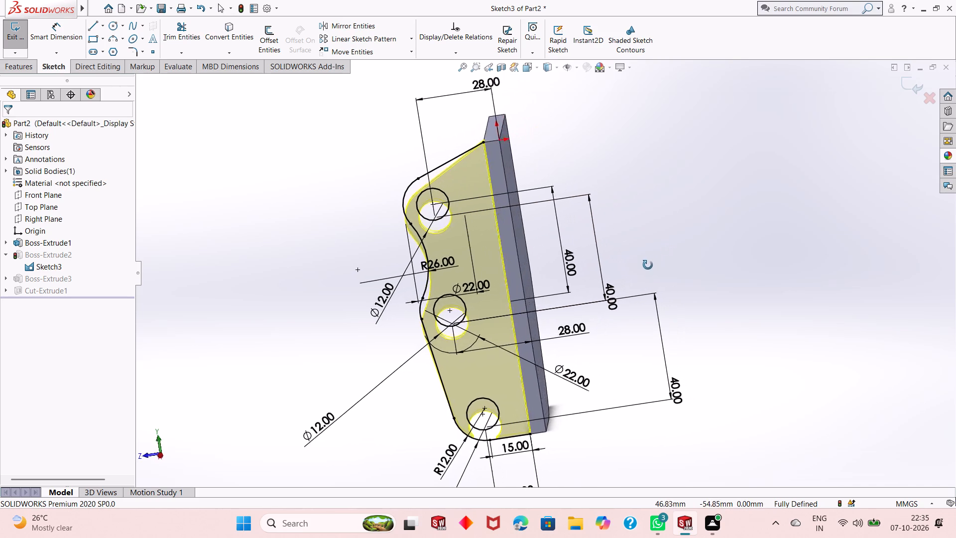
# Close the flange's profile sketch and view the rebuilt bracket from the flange side.
pyautogui.moveTo(648, 265); pyautogui.dragTo(772, 226, button='middle')
pyautogui.press('Escape')
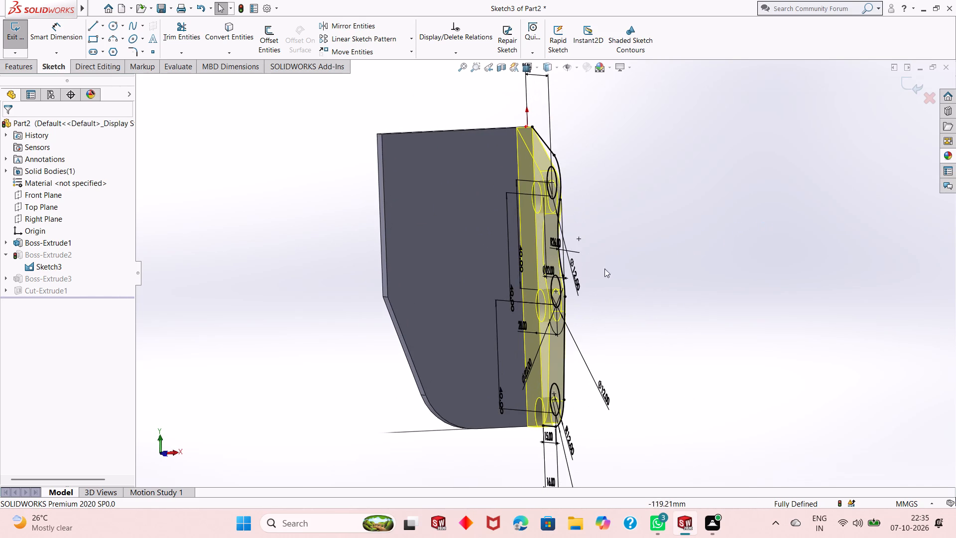
pyautogui.press('Escape')
pyautogui.click(900, 86)
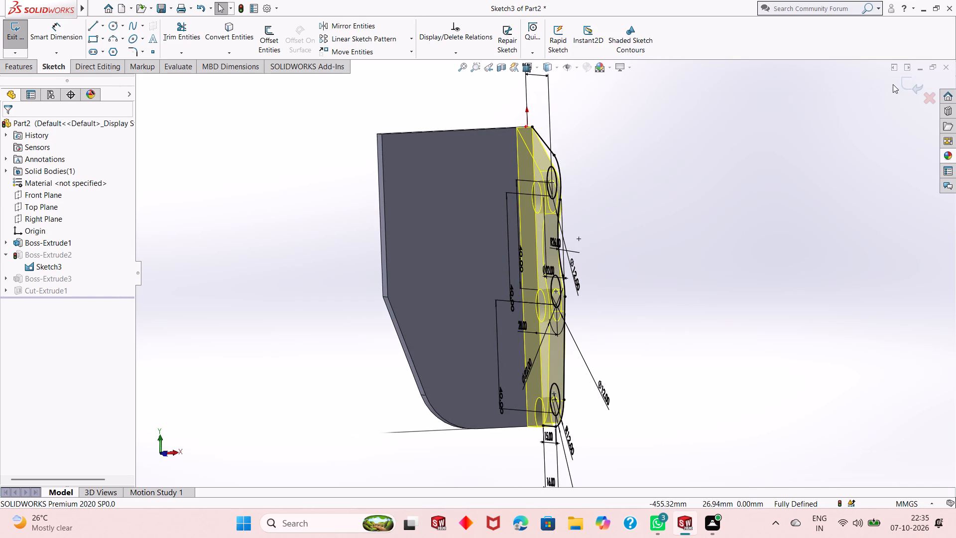
pyautogui.click(911, 85)
pyautogui.moveTo(651, 249); pyautogui.dragTo(630, 269, button='middle')
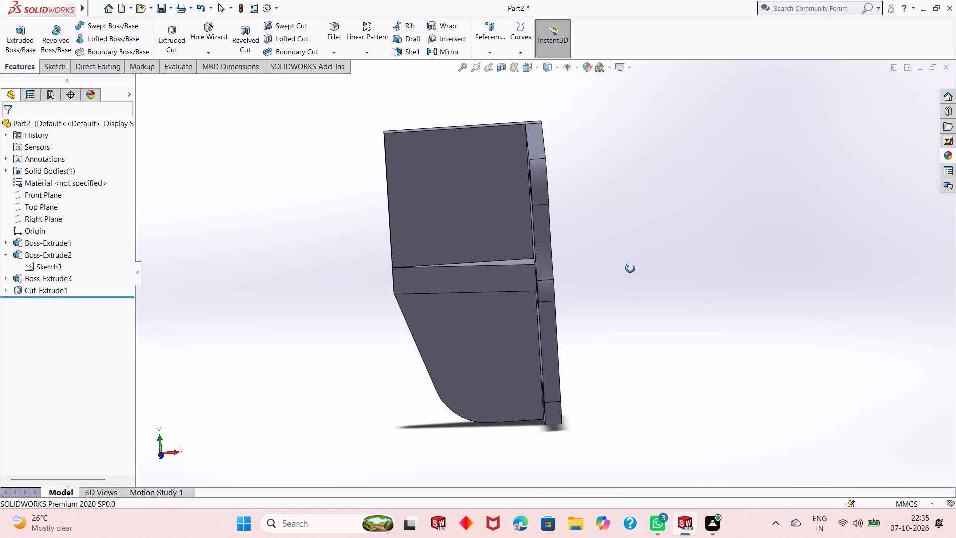
pyautogui.moveTo(630, 269); pyautogui.dragTo(696, 236, button='middle')
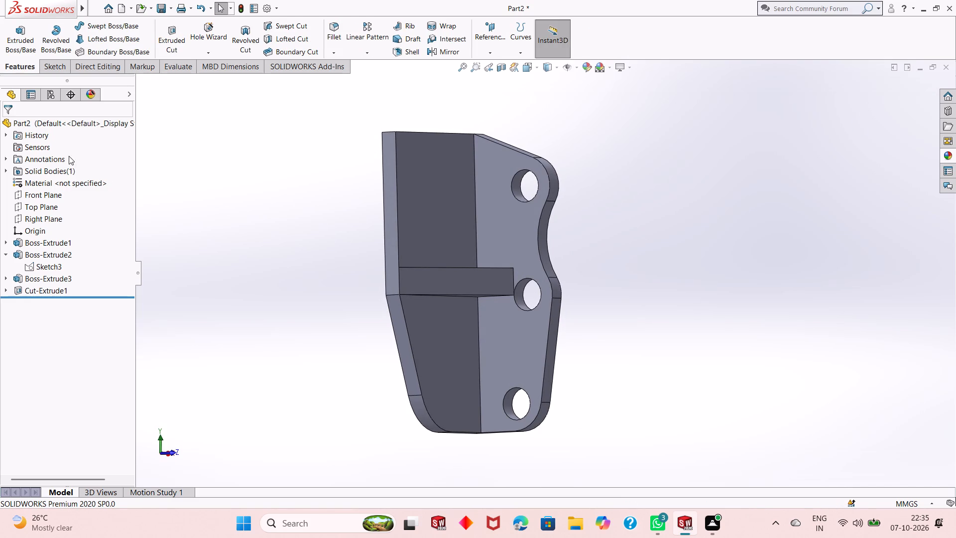
# Reopen the flange's profile sketch, set the vertical spacing between the top and middle holes to 35 mm, and exit the sketch.
pyautogui.click(34, 262)
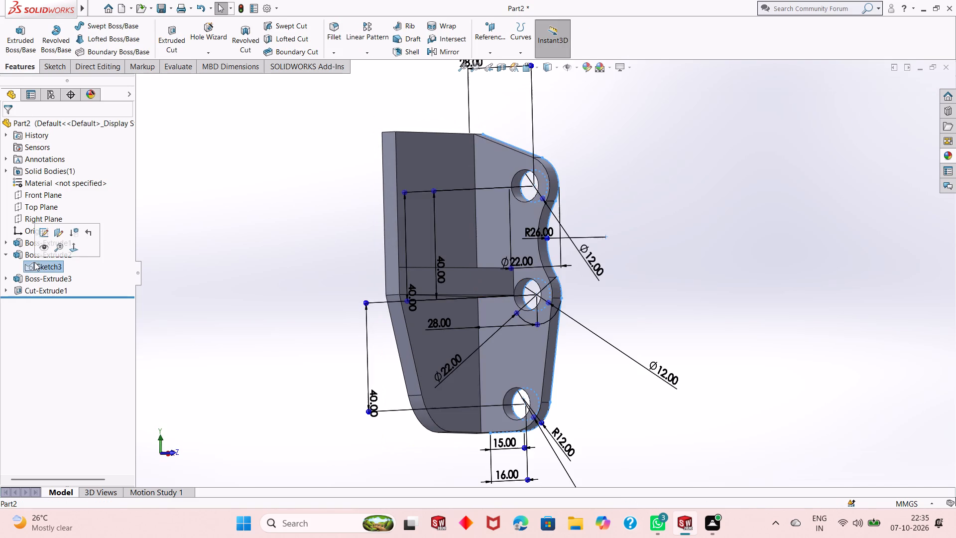
pyautogui.click(45, 237)
pyautogui.moveTo(676, 318); pyautogui.dragTo(618, 334, button='middle')
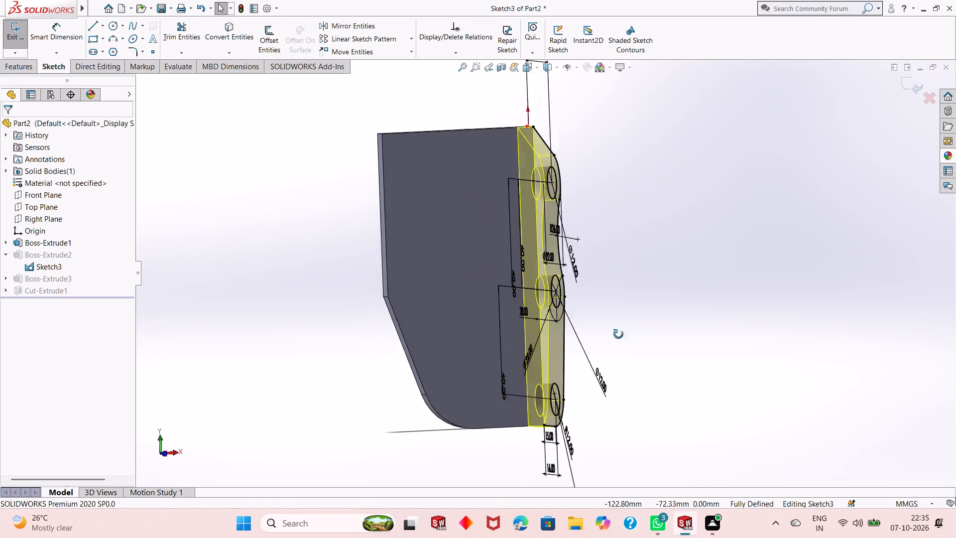
pyautogui.moveTo(618, 334); pyautogui.dragTo(509, 344, button='middle')
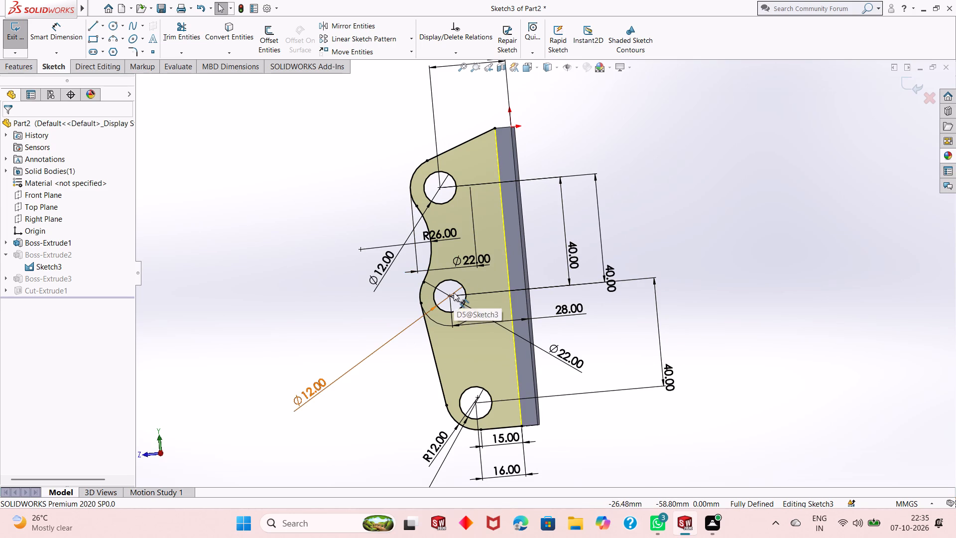
pyautogui.doubleClick(611, 273)
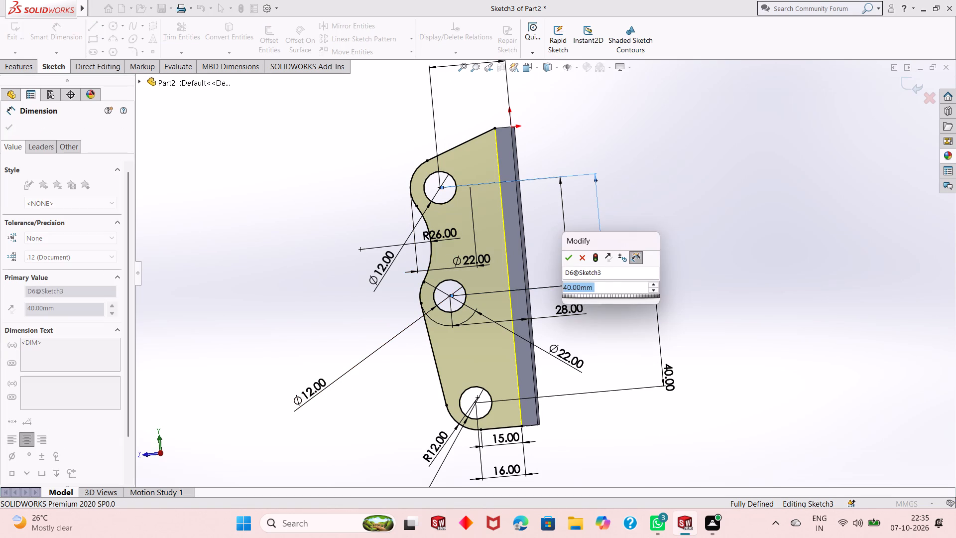
pyautogui.write('35')
pyautogui.press('Return')
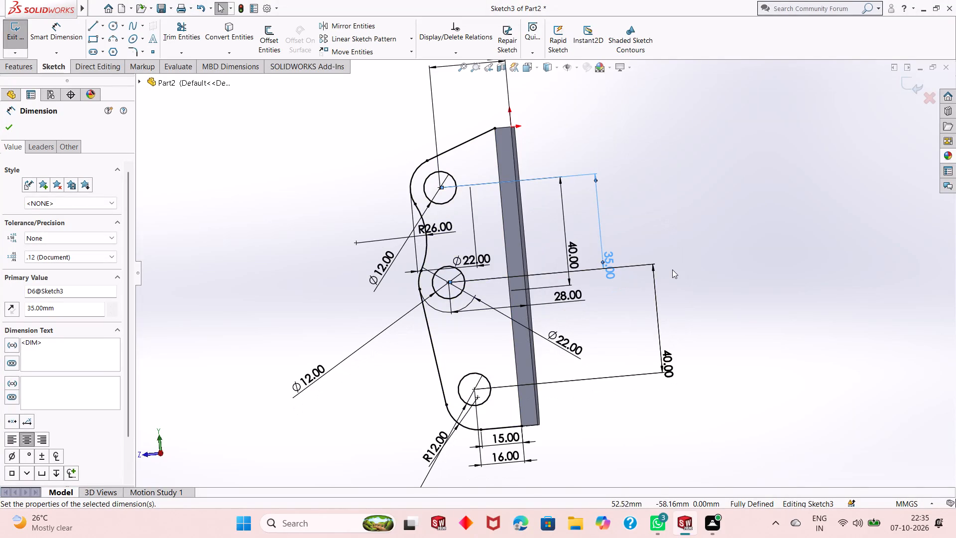
pyautogui.moveTo(672, 269); pyautogui.dragTo(821, 239, button='middle')
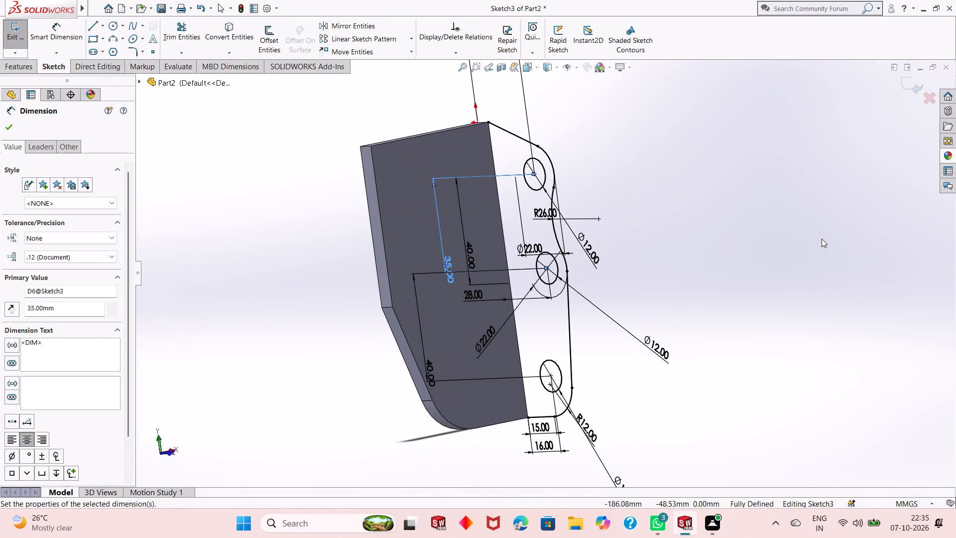
pyautogui.click(5, 125)
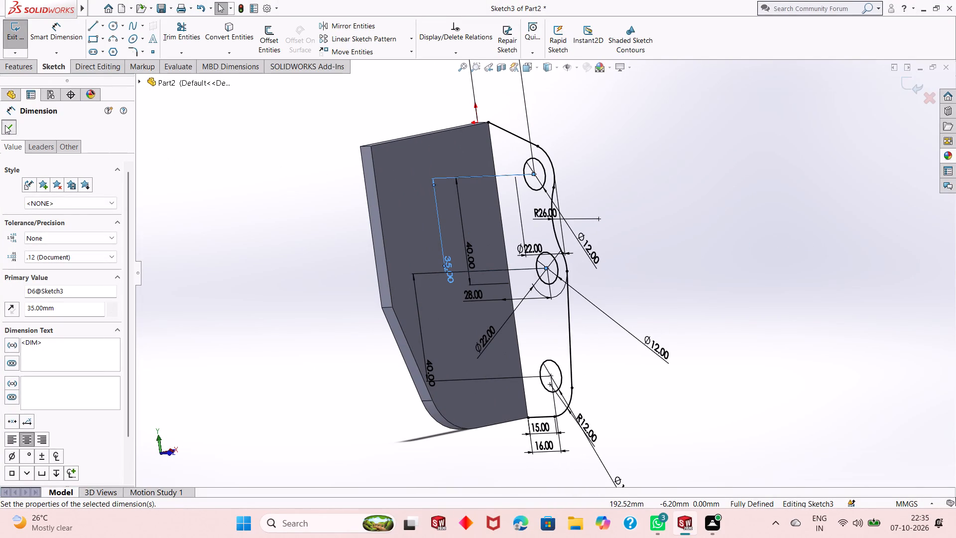
pyautogui.click(901, 87)
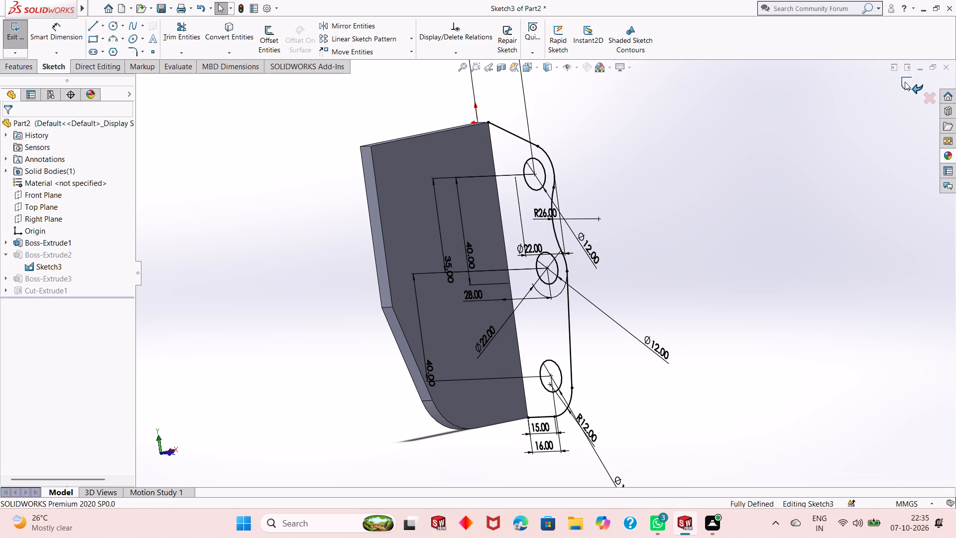
pyautogui.click(905, 82)
# Examine the rebuilt bracket, checking the middle hole's position relative to the ledge.
pyautogui.moveTo(627, 199); pyautogui.dragTo(673, 190, button='middle')
pyautogui.scroll(-1, 520, 239)
pyautogui.moveTo(613, 260); pyautogui.dragTo(594, 273, button='middle')
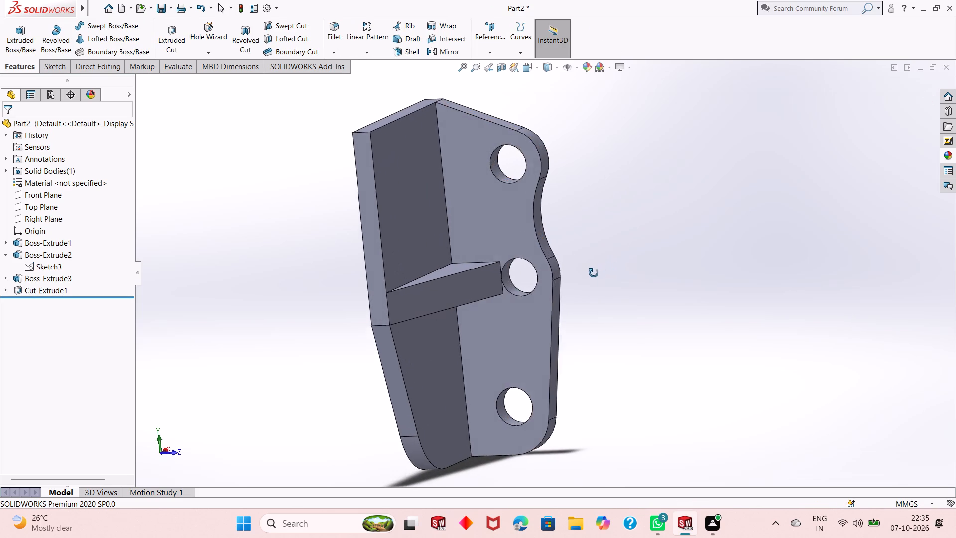
pyautogui.moveTo(594, 273); pyautogui.dragTo(592, 274, button='middle')
pyautogui.scroll(1, 554, 281)
pyautogui.moveTo(598, 300); pyautogui.dragTo(587, 308, button='middle')
pyautogui.scroll(2, 581, 305)
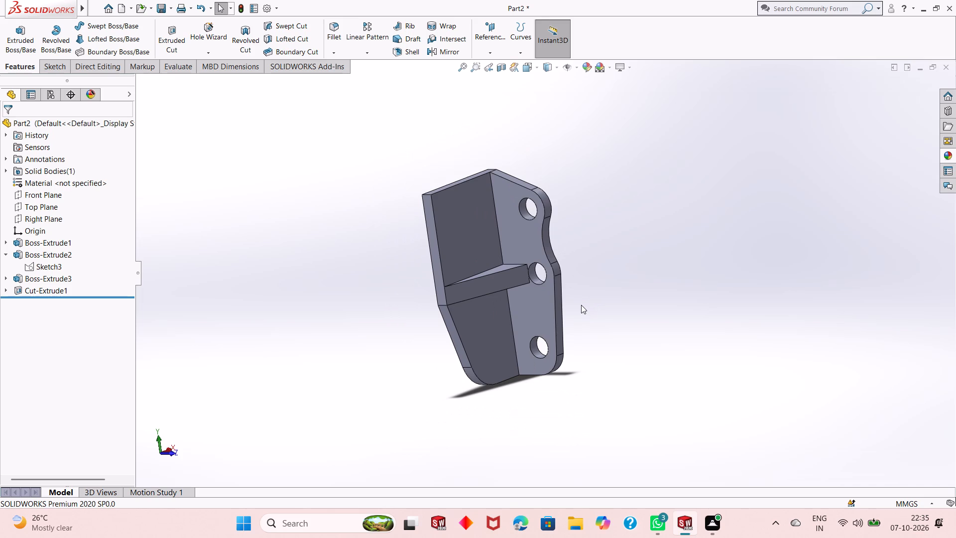
pyautogui.moveTo(583, 265); pyautogui.dragTo(595, 260, button='middle')
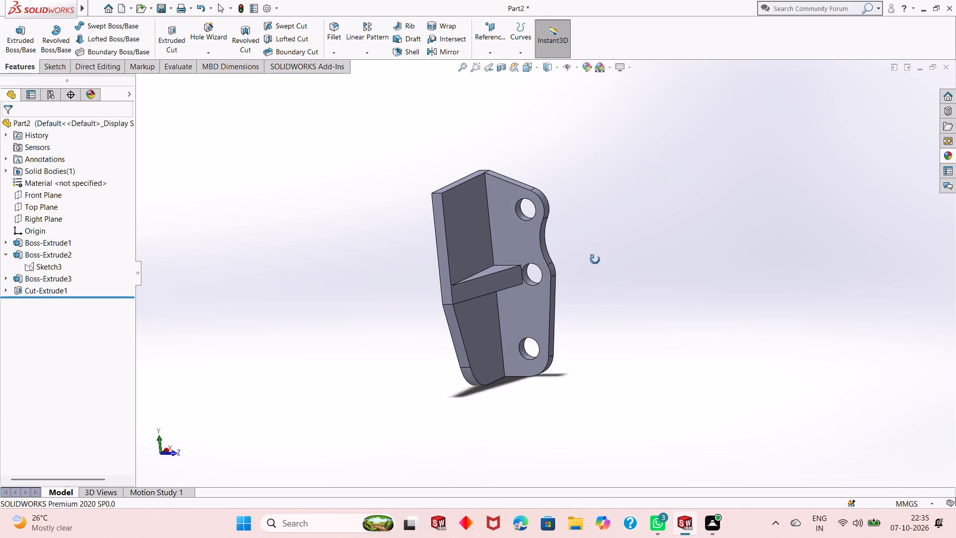
pyautogui.moveTo(595, 260); pyautogui.dragTo(595, 258, button='middle')
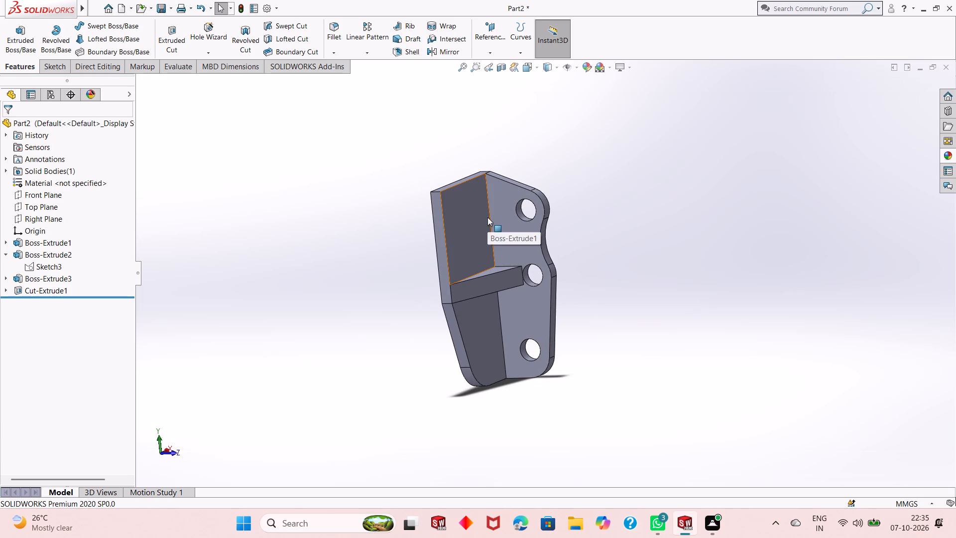
pyautogui.moveTo(578, 219); pyautogui.dragTo(581, 212, button='middle')
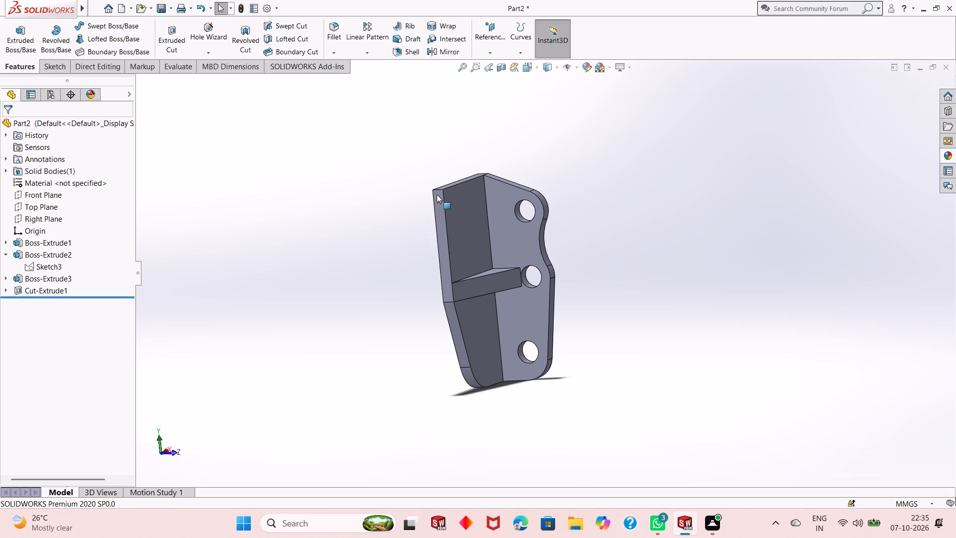
# Start a sketch on the upper narrow side face of the plate's free edge and view it face-on.
pyautogui.click(438, 193)
pyautogui.click(485, 169)
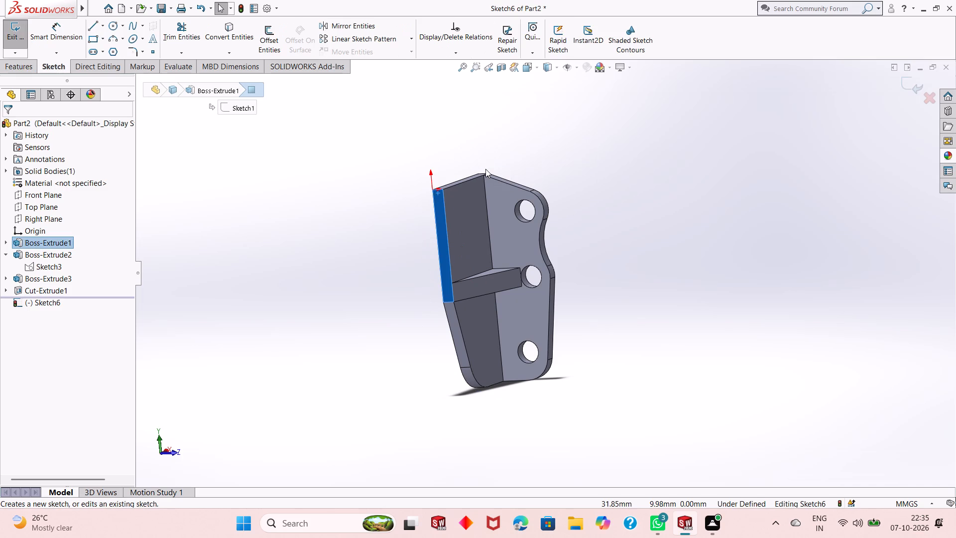
pyautogui.hotkey('ctrl', '8')
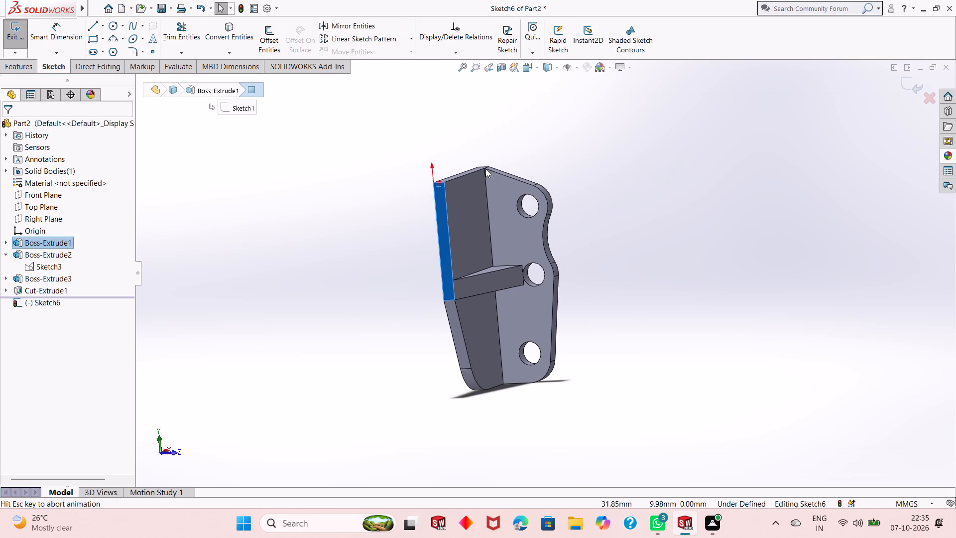
pyautogui.scroll(3, 483, 259)
pyautogui.press('Escape')
pyautogui.scroll(1, 503, 184)
pyautogui.scroll(-2, 558, 149)
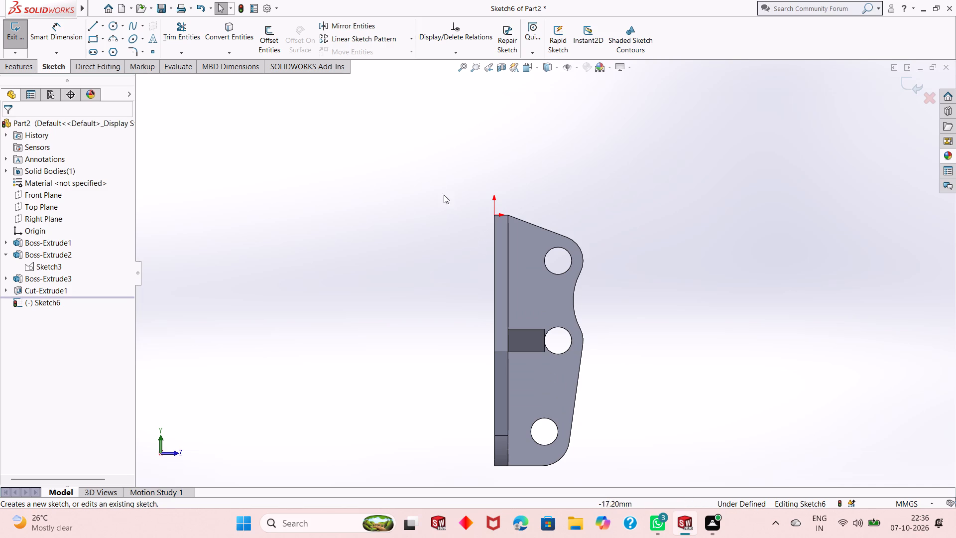
# Draw a horizontal construction line 19/2 mm long from the origin at the plate's top corner, pointing away from the flange.
pyautogui.click(101, 28)
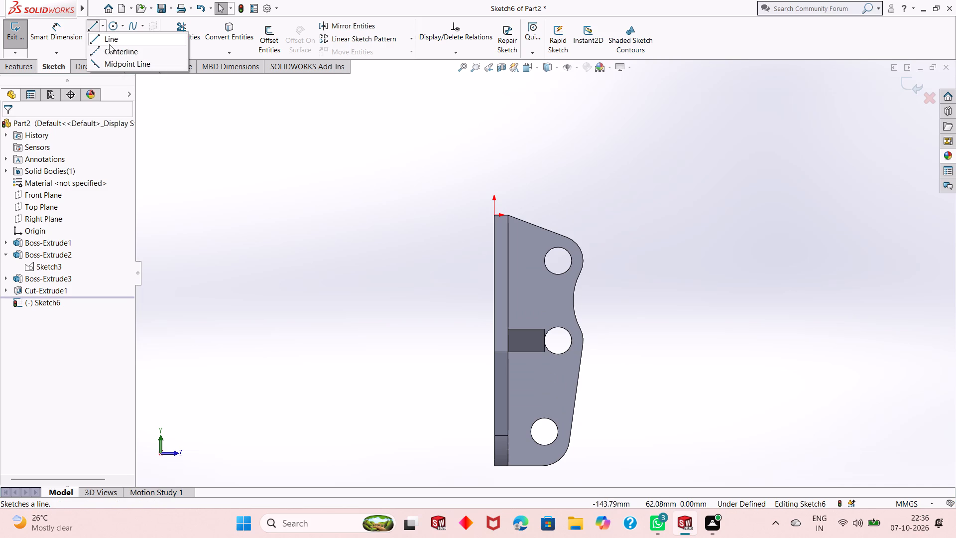
pyautogui.click(109, 44)
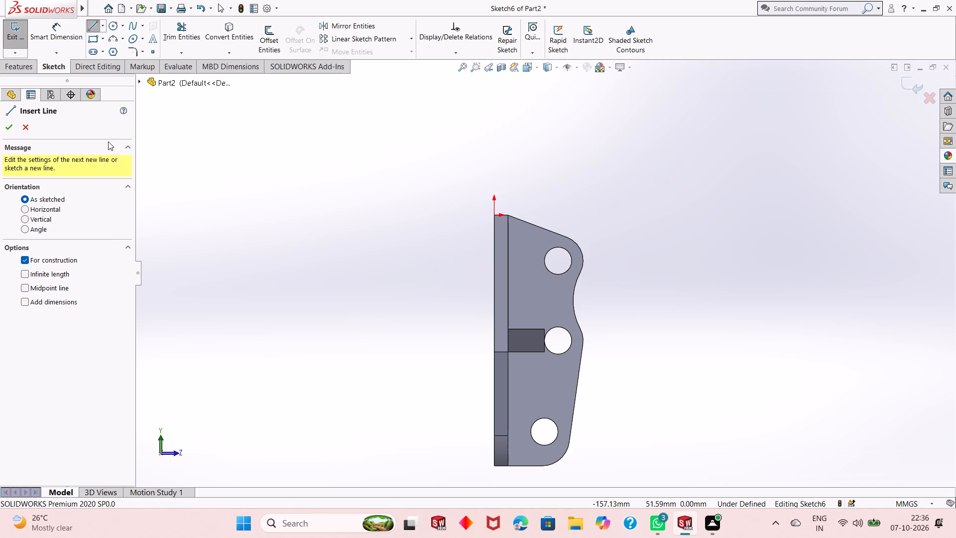
pyautogui.click(108, 29)
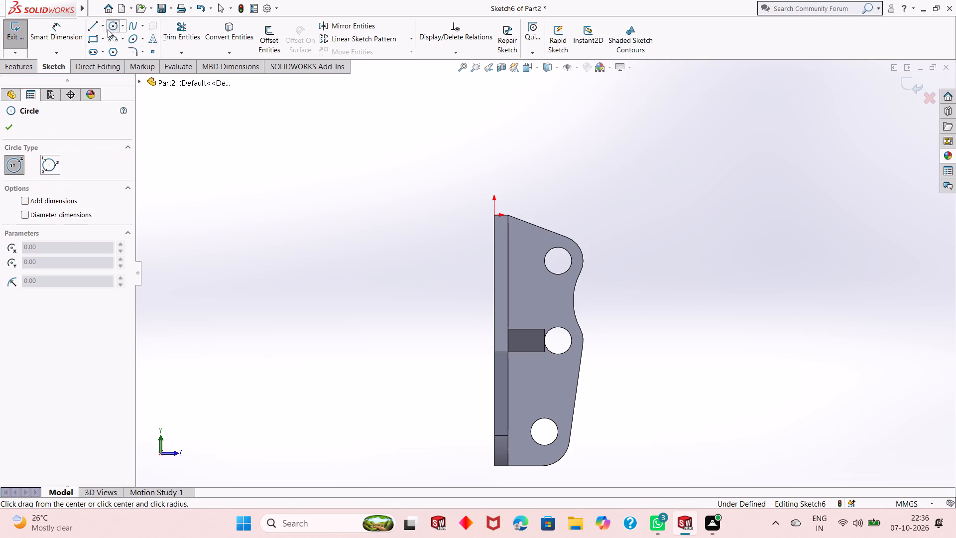
pyautogui.click(104, 25)
pyautogui.click(106, 50)
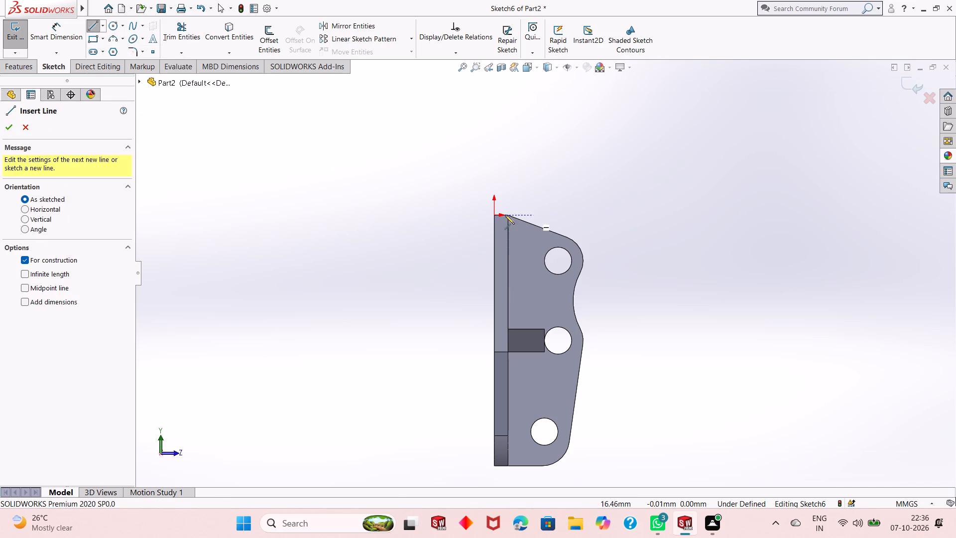
pyautogui.click(493, 215)
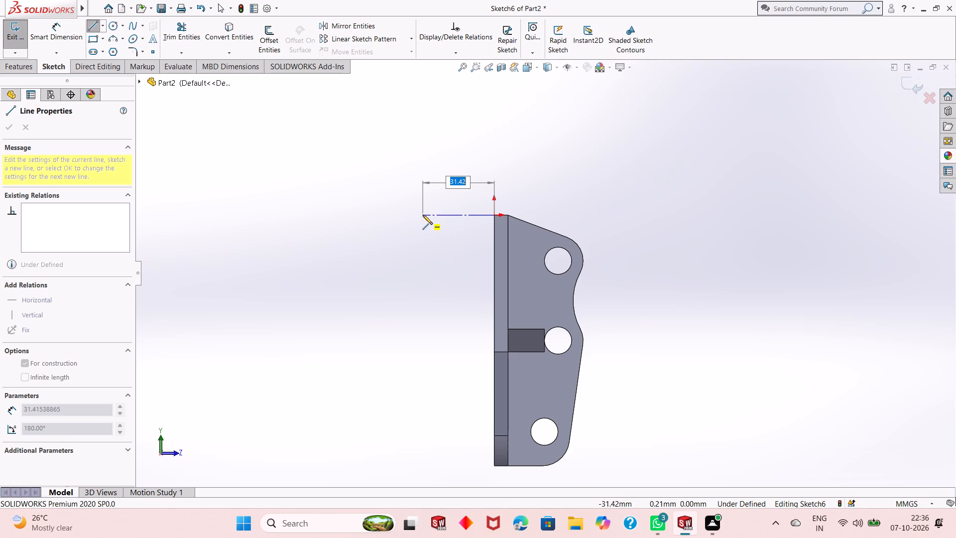
pyautogui.write('19/2')
pyautogui.press('Return')
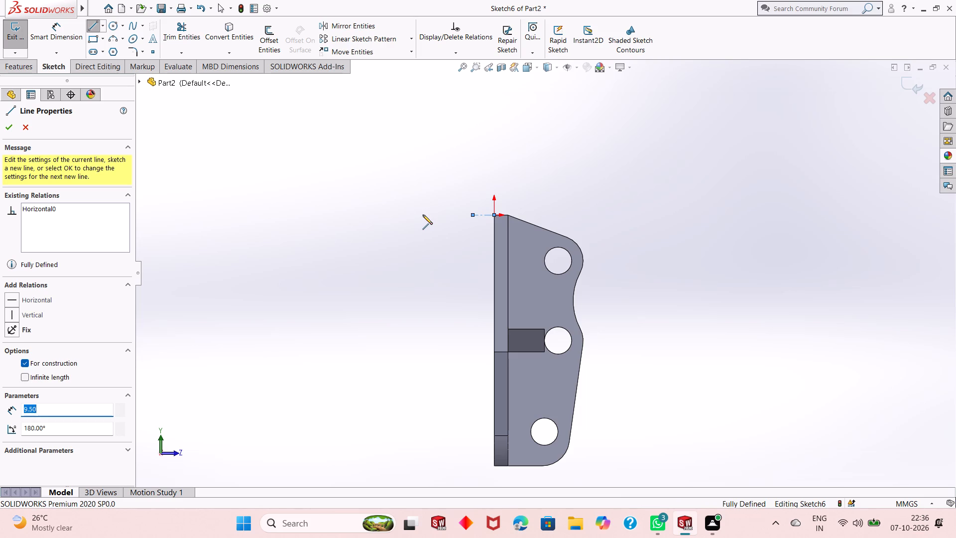
pyautogui.press('Escape')
pyautogui.press('Escape')
pyautogui.scroll(-3, 519, 216)
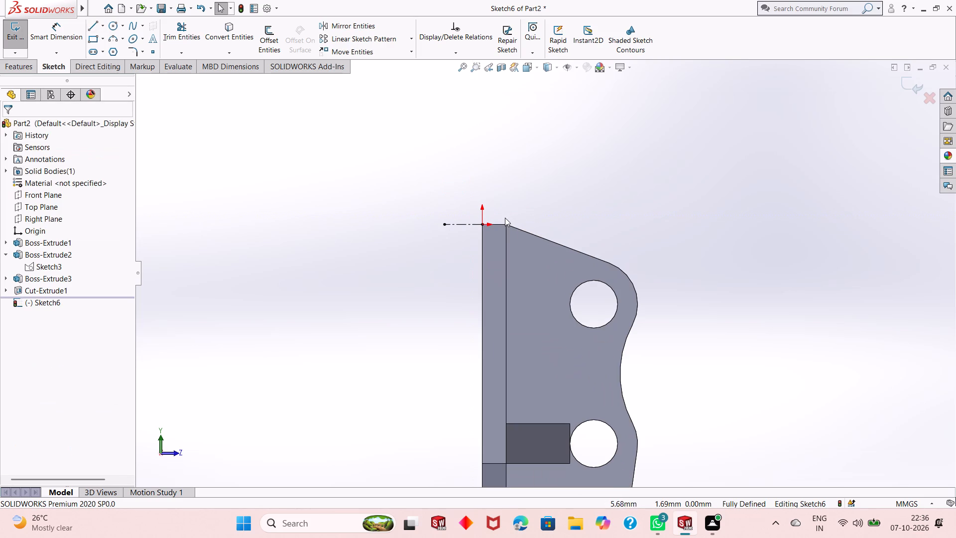
# Dimension the horizontal construction line's length and set it to 19 mm.
pyautogui.click(68, 39)
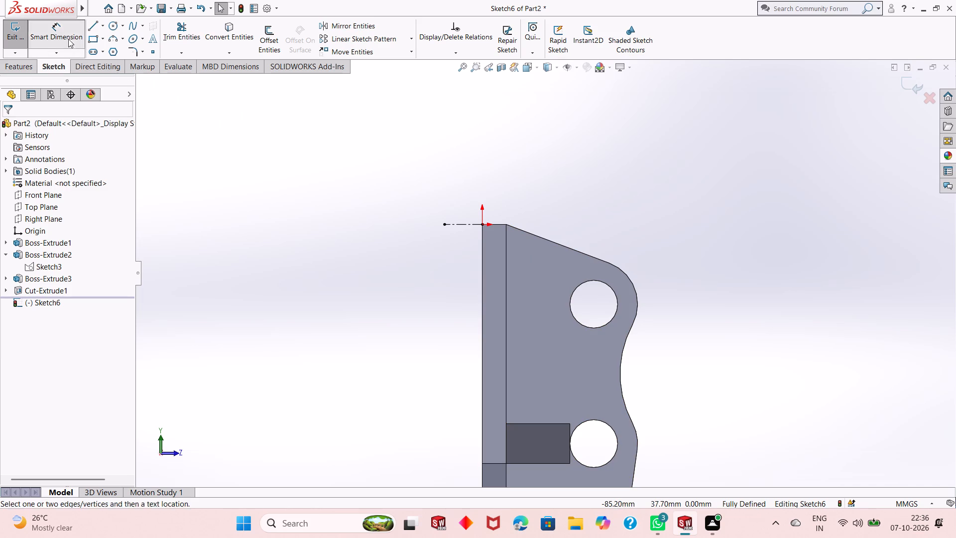
pyautogui.click(453, 227)
pyautogui.click(419, 272)
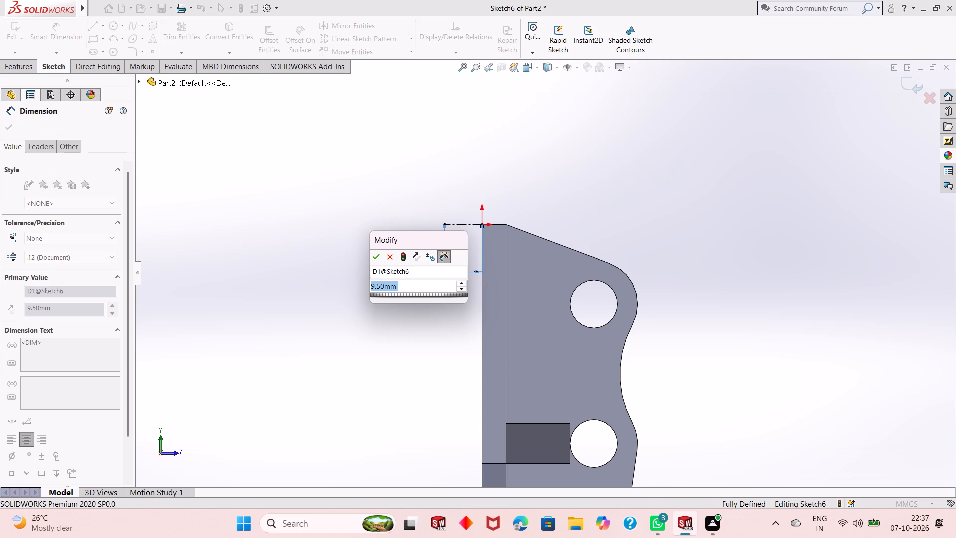
pyautogui.press('Escape')
pyautogui.doubleClick(418, 273)
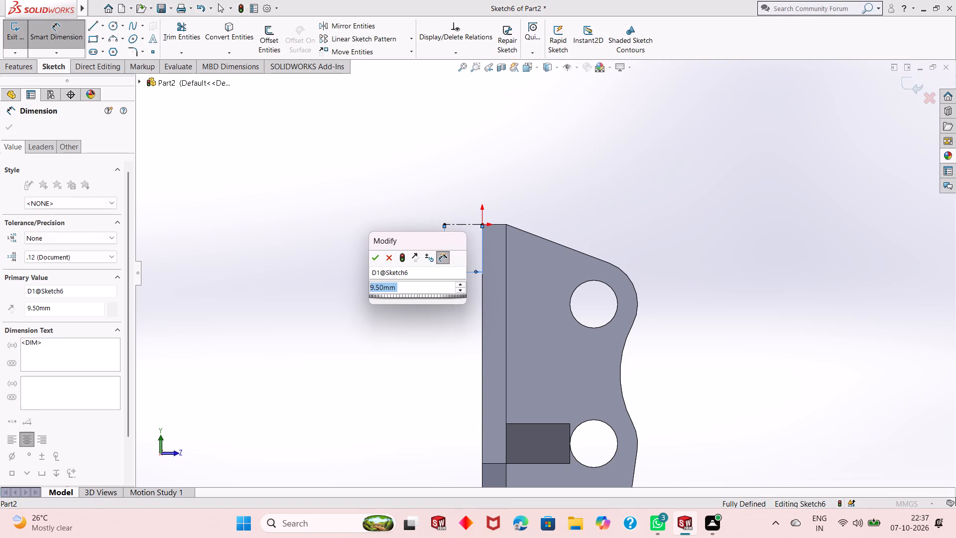
pyautogui.write('19')
pyautogui.press('Return')
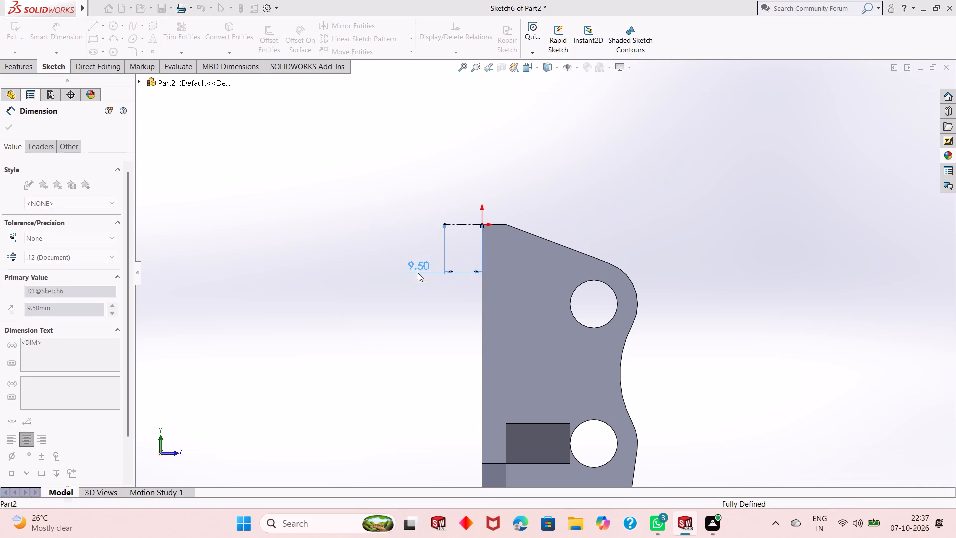
pyautogui.press('Escape')
pyautogui.press('Escape')
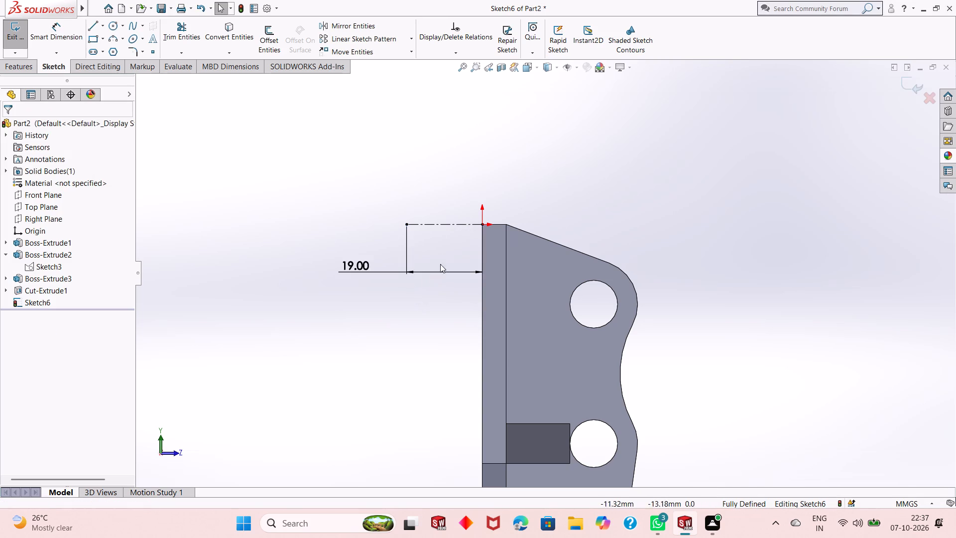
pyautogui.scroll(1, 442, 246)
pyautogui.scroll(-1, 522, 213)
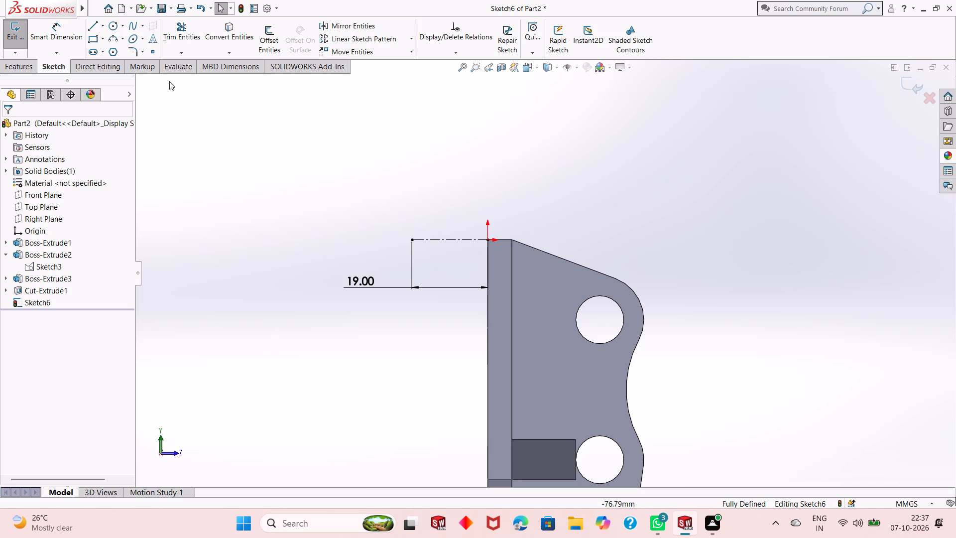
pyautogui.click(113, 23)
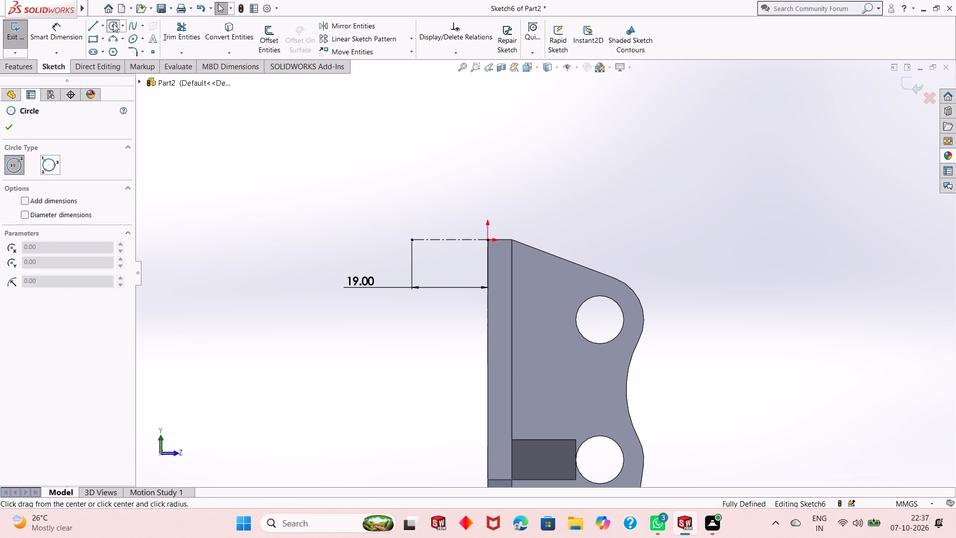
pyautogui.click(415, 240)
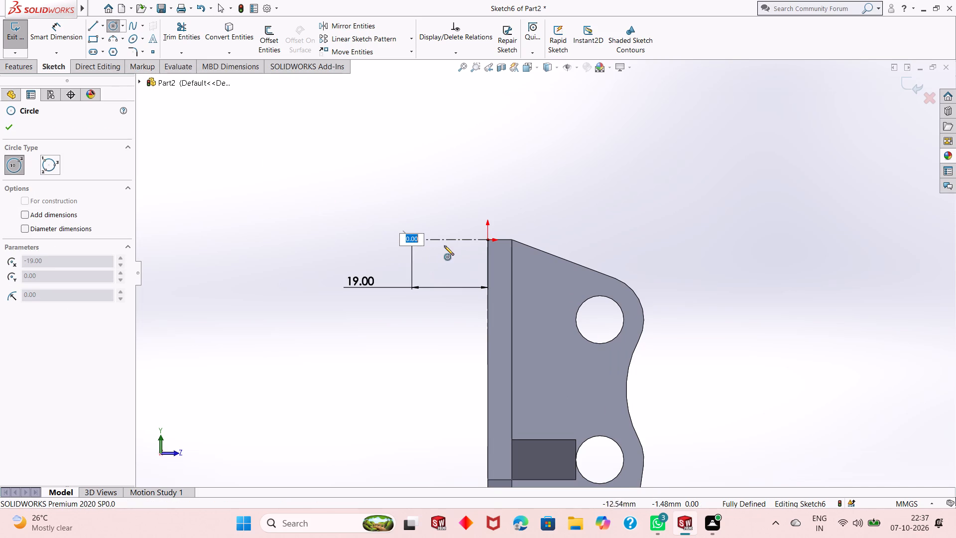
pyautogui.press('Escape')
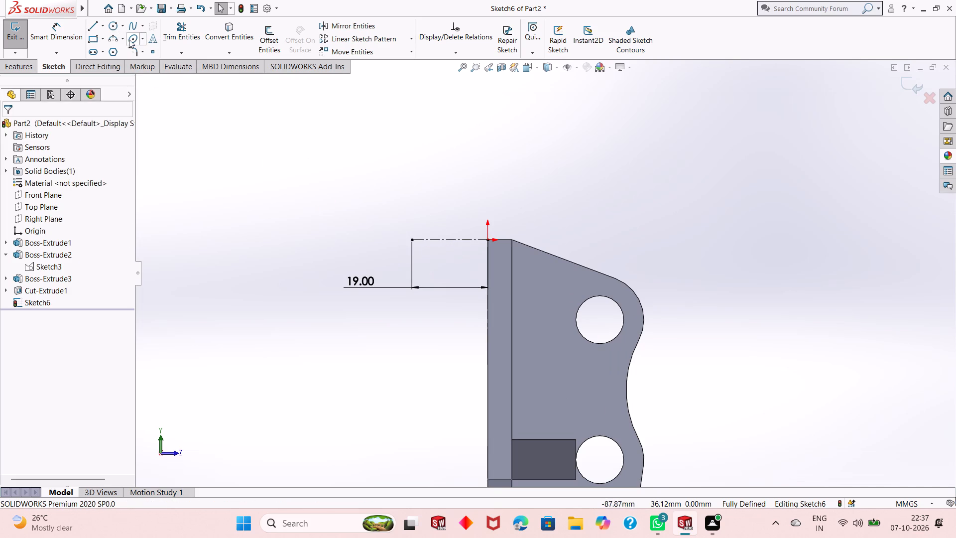
# Draw a 19 mm radius circle centred on the construction line's free end and passing through the origin.
pyautogui.click(116, 23)
pyautogui.click(412, 241)
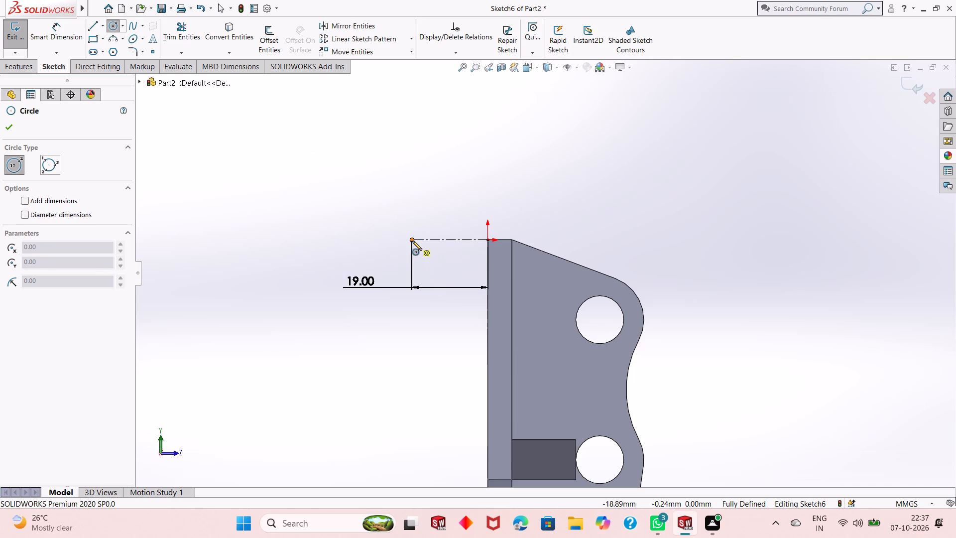
pyautogui.click(487, 238)
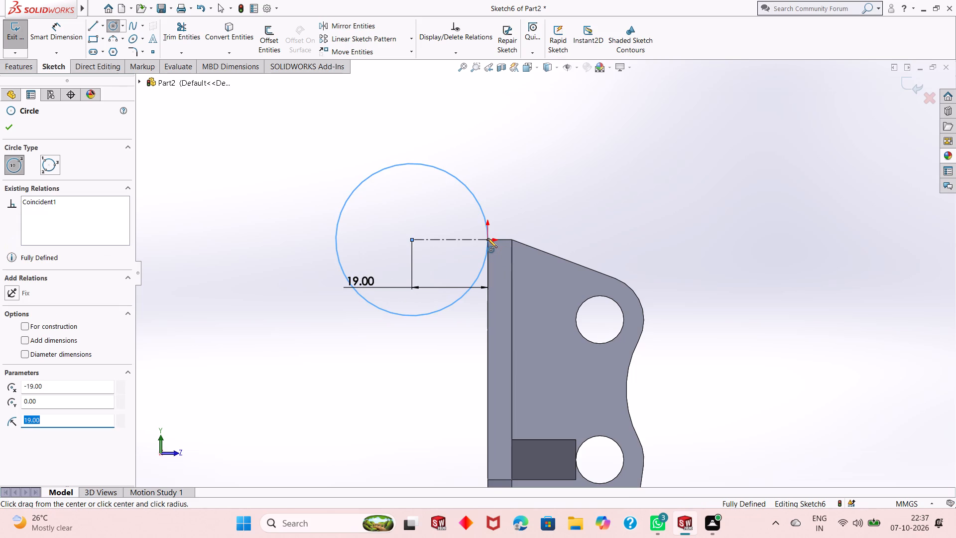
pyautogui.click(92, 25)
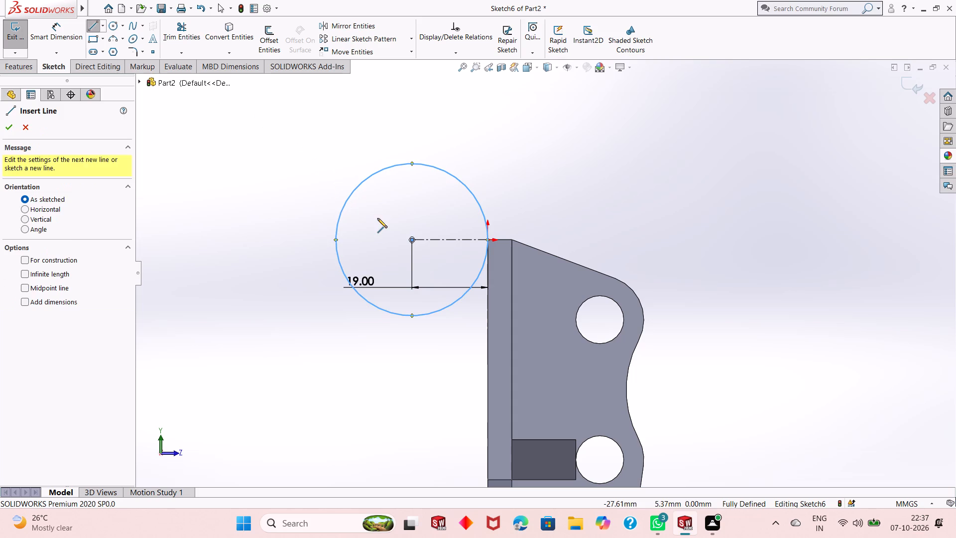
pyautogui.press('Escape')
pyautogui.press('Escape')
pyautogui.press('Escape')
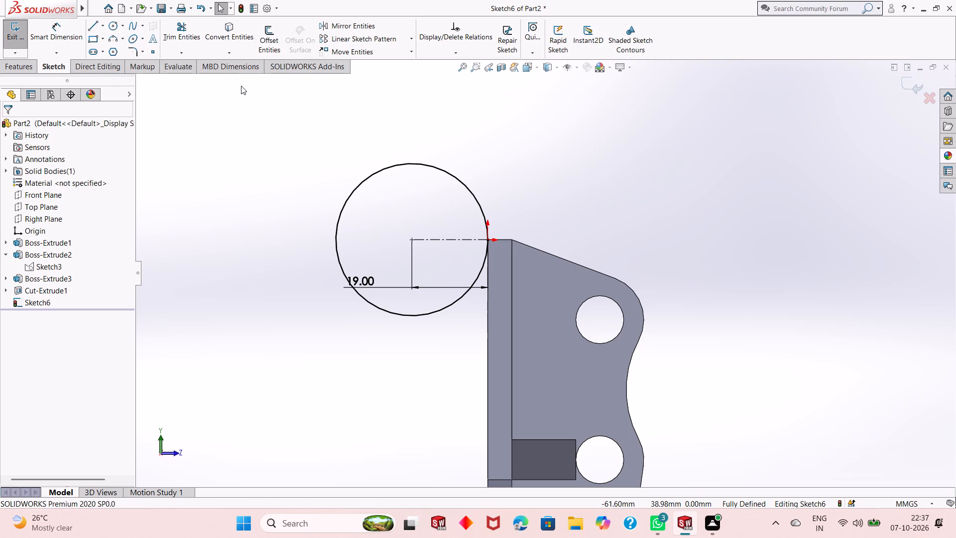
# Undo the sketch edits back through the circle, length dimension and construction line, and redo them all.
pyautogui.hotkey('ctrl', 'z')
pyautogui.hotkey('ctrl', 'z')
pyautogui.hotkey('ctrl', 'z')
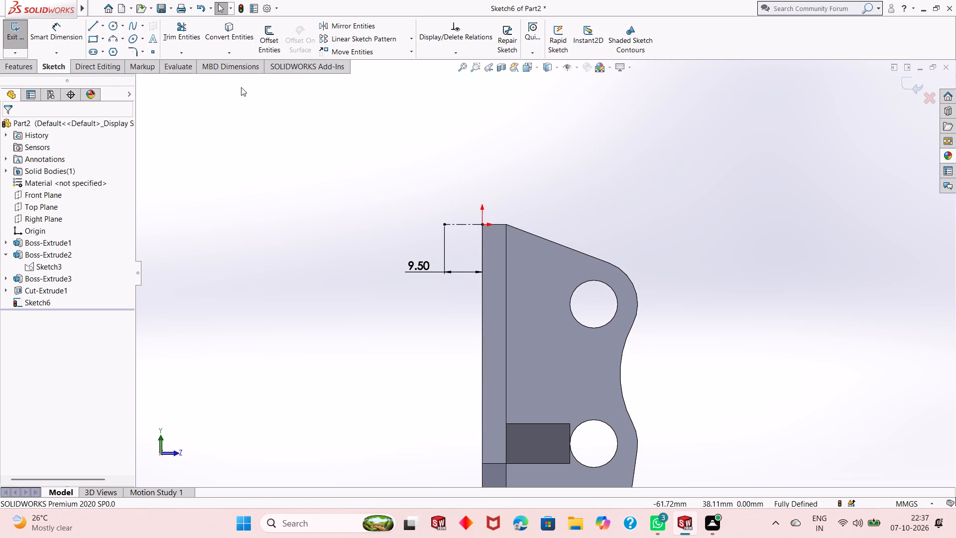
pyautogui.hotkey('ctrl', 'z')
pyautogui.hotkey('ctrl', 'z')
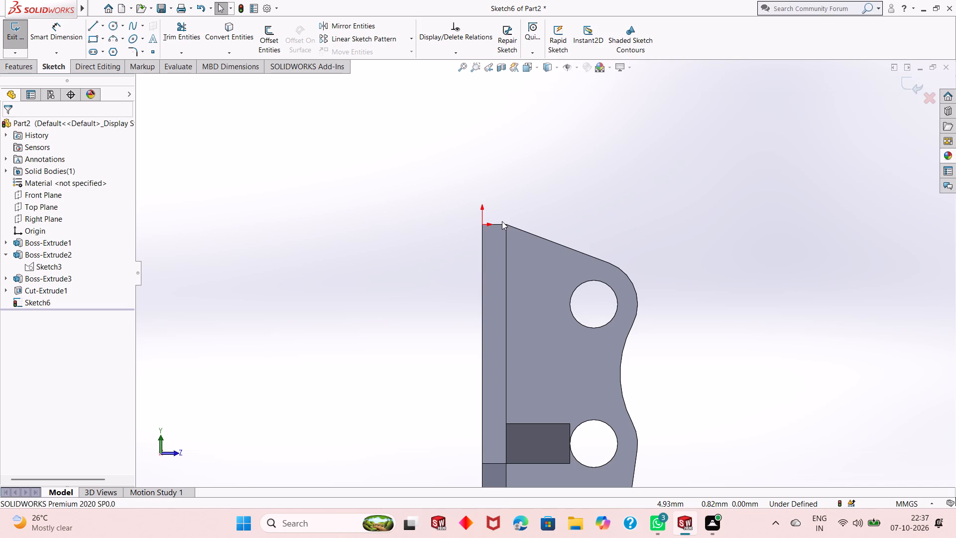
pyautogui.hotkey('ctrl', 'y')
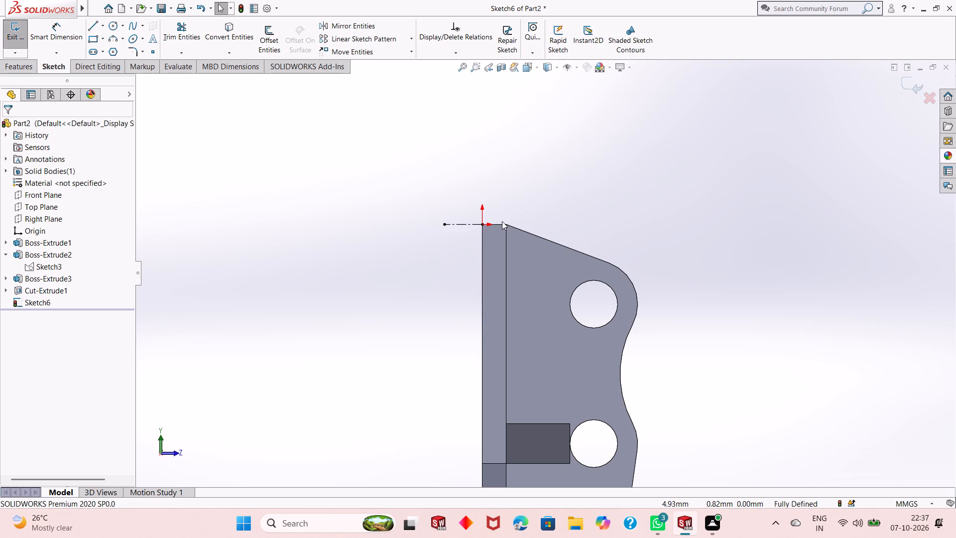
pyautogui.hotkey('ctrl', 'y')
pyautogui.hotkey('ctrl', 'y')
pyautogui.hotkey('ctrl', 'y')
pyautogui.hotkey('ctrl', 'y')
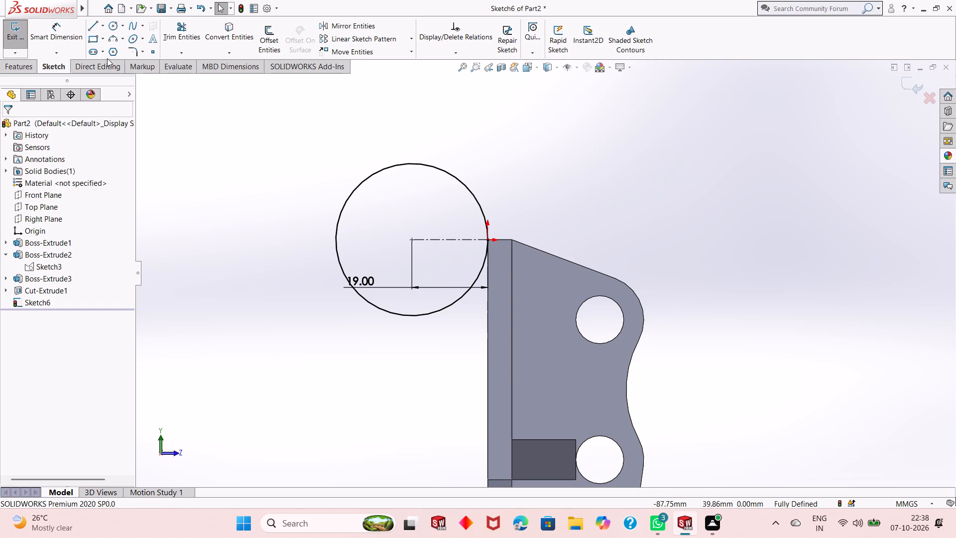
# Draw a 14 mm radius three-point arc from the circle's lower part to the plate's outer vertical edge, bulging toward the corner between them.
pyautogui.click(112, 38)
pyautogui.scroll(1, 390, 291)
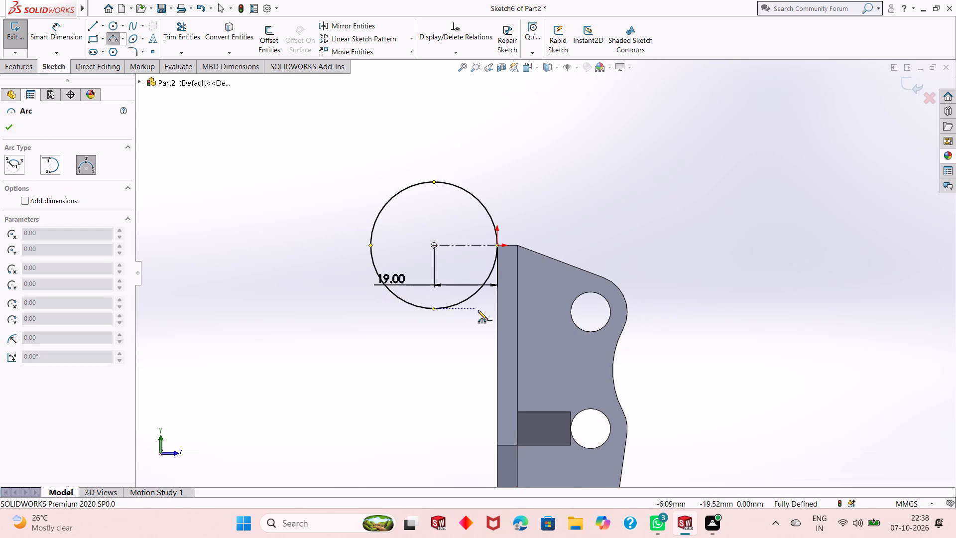
pyautogui.scroll(-1, 478, 310)
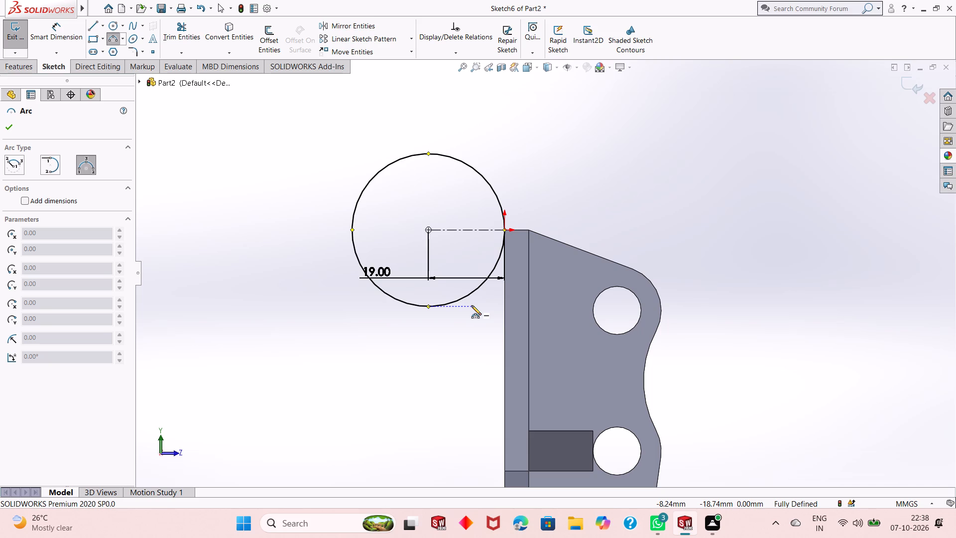
pyautogui.click(454, 304)
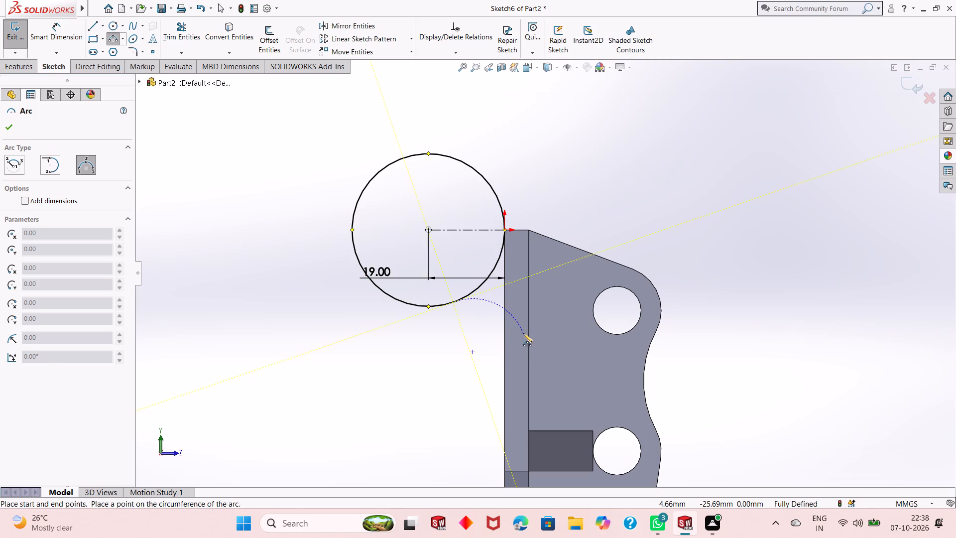
pyautogui.click(504, 337)
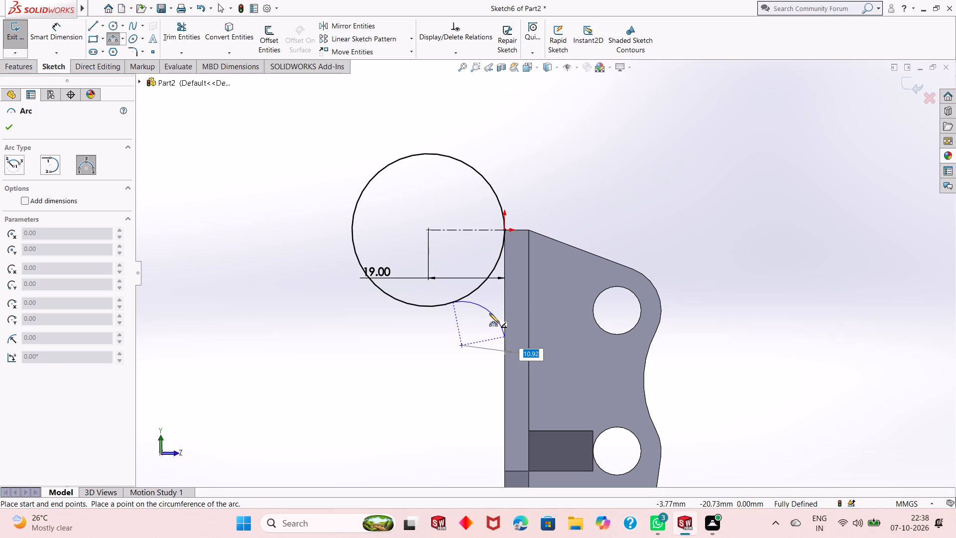
pyautogui.write('14')
pyautogui.press('Return')
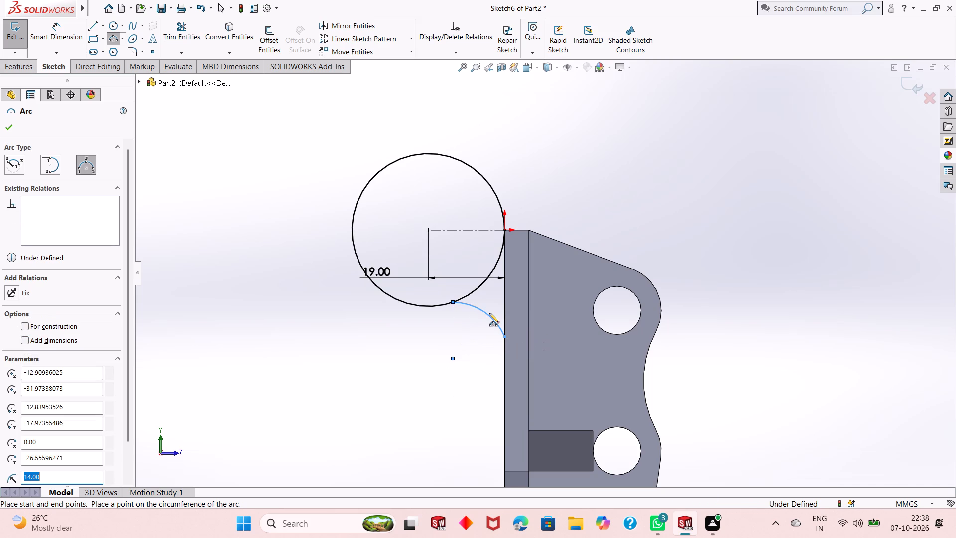
pyautogui.press('Escape')
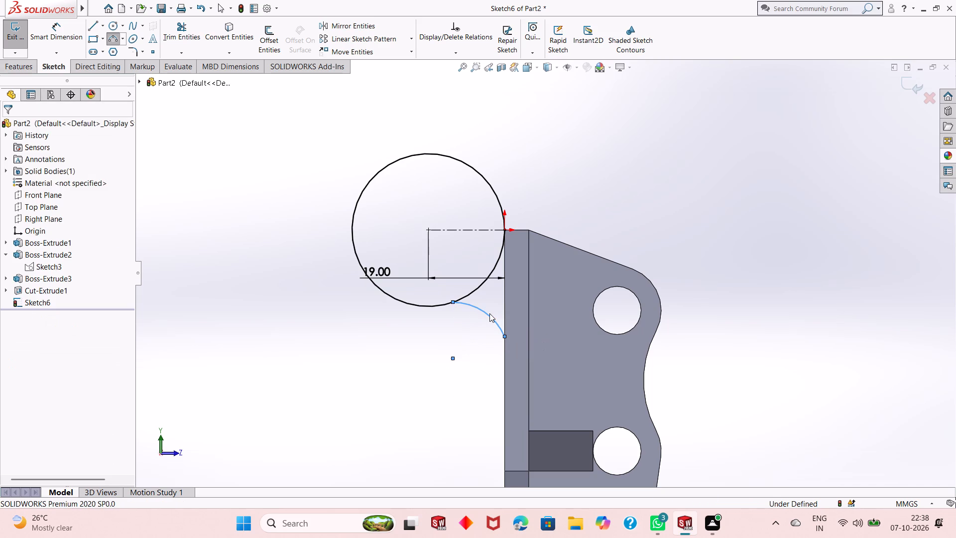
pyautogui.press('Escape')
pyautogui.press('Escape')
# Dimension the connecting arc's radius at 14 mm.
pyautogui.click(56, 26)
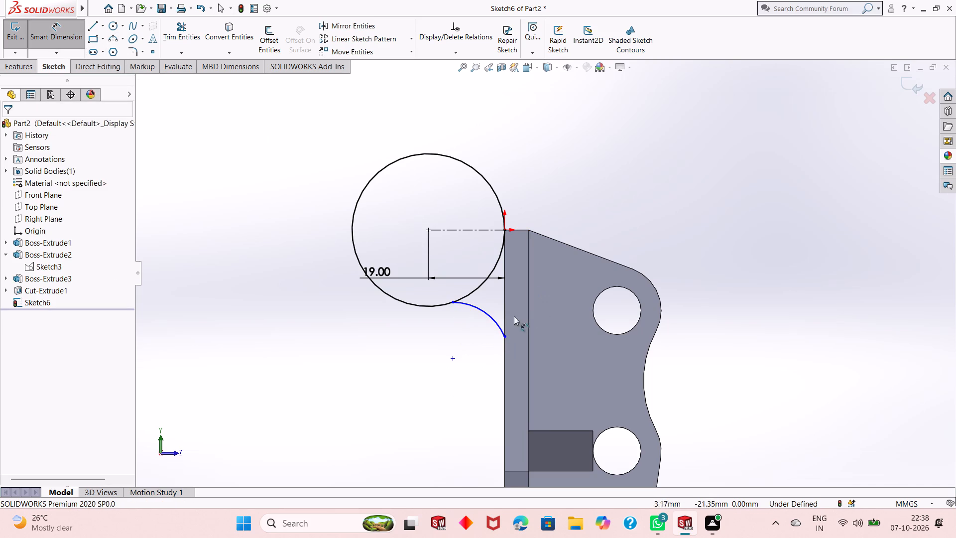
pyautogui.click(492, 317)
pyautogui.click(417, 369)
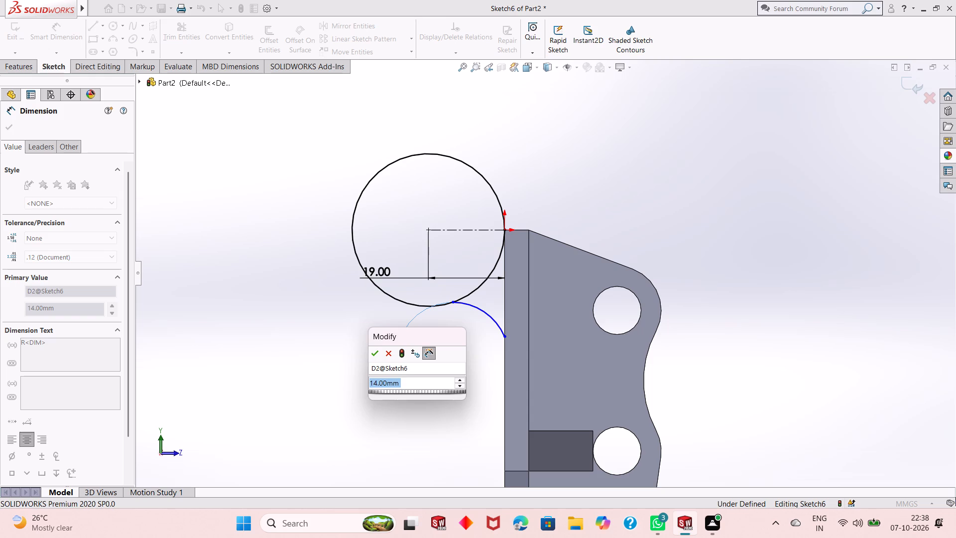
pyautogui.press('Return')
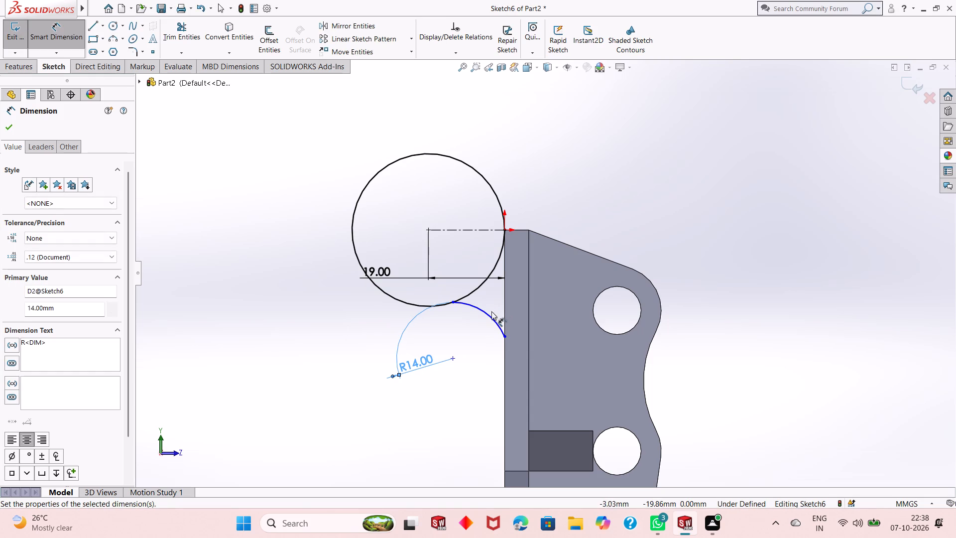
pyautogui.rightClick(334, 320)
pyautogui.click(354, 352)
# Make the 14 mm arc tangent to the plate's outer vertical edge and to the circle.
pyautogui.scroll(-3, 500, 312)
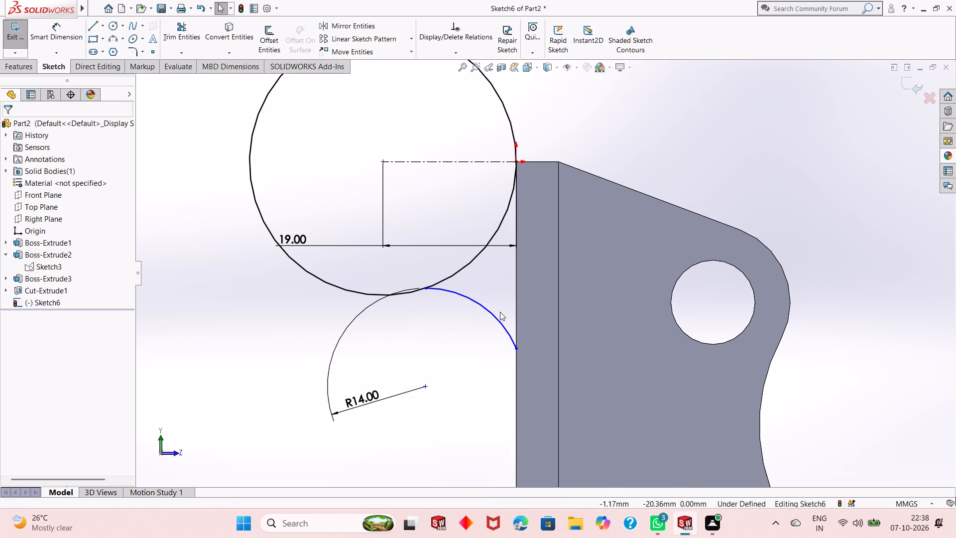
pyautogui.click(485, 310)
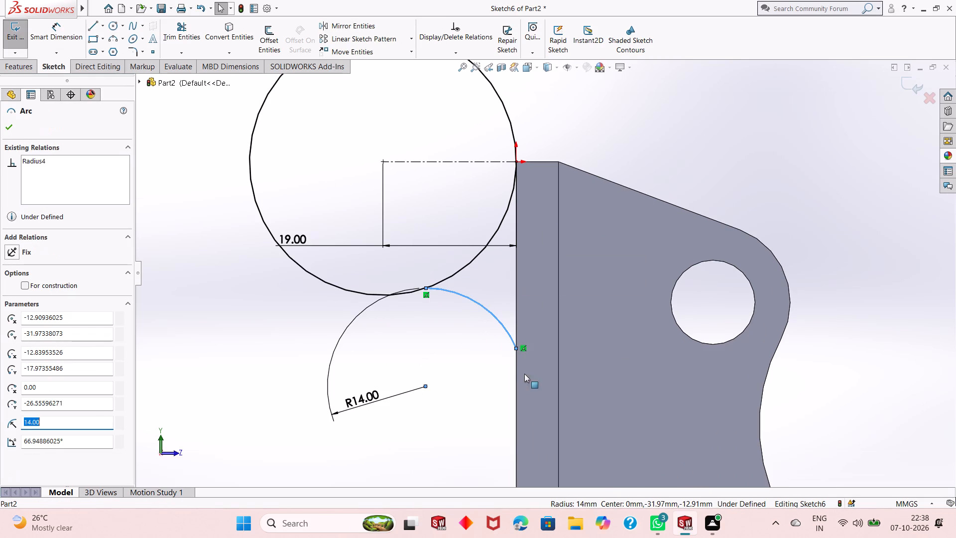
pyautogui.keyDown('ctrl'); pyautogui.click(517, 390); pyautogui.keyUp('ctrl')
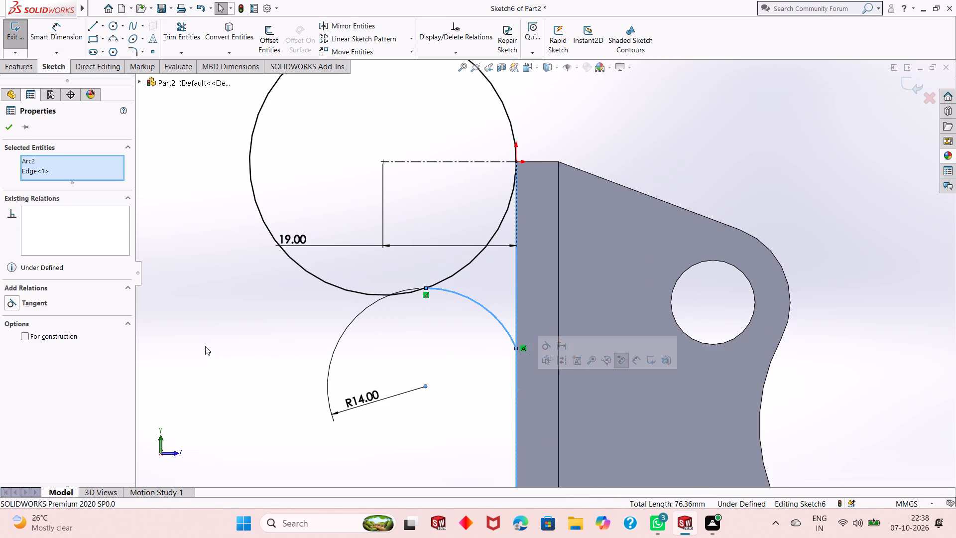
pyautogui.click(12, 305)
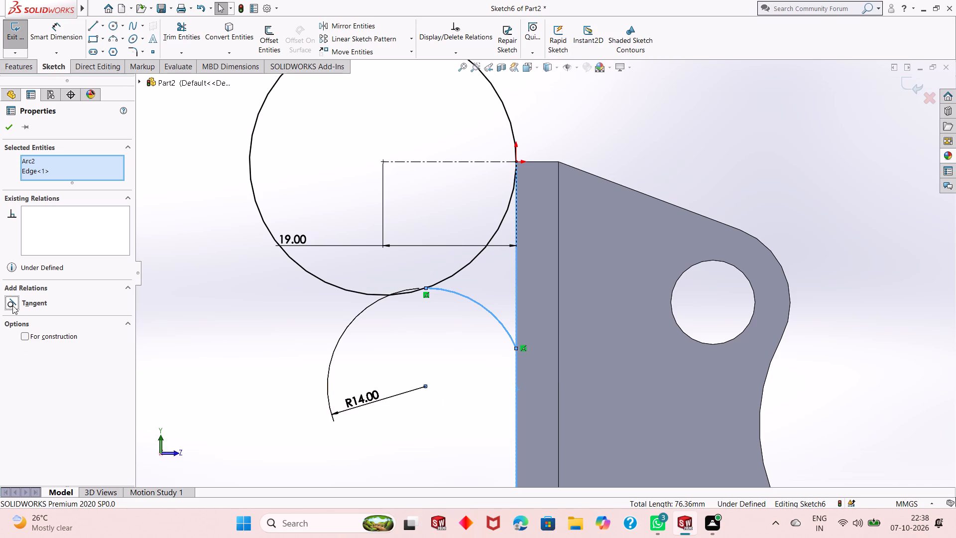
pyautogui.click(4, 130)
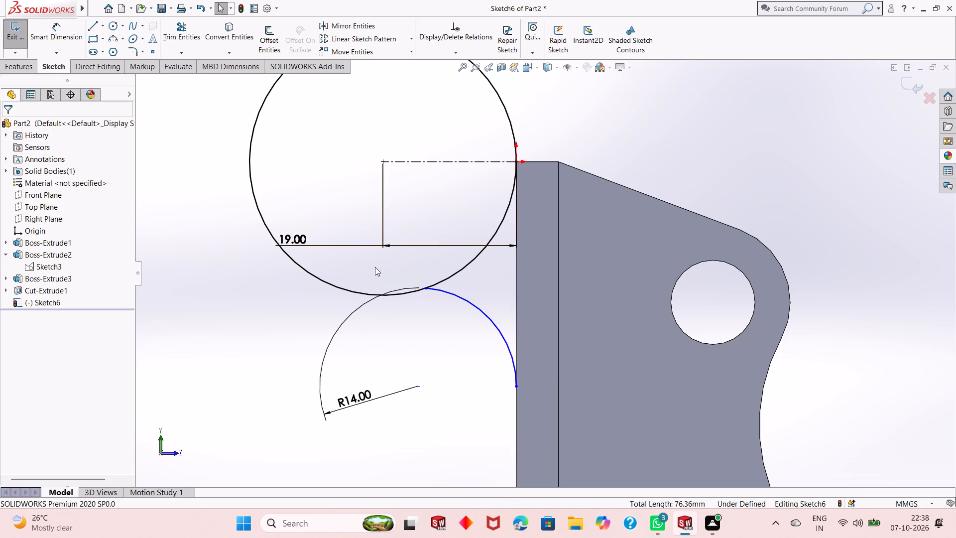
pyautogui.click(450, 293)
pyautogui.keyDown('ctrl'); pyautogui.click(447, 281); pyautogui.keyUp('ctrl')
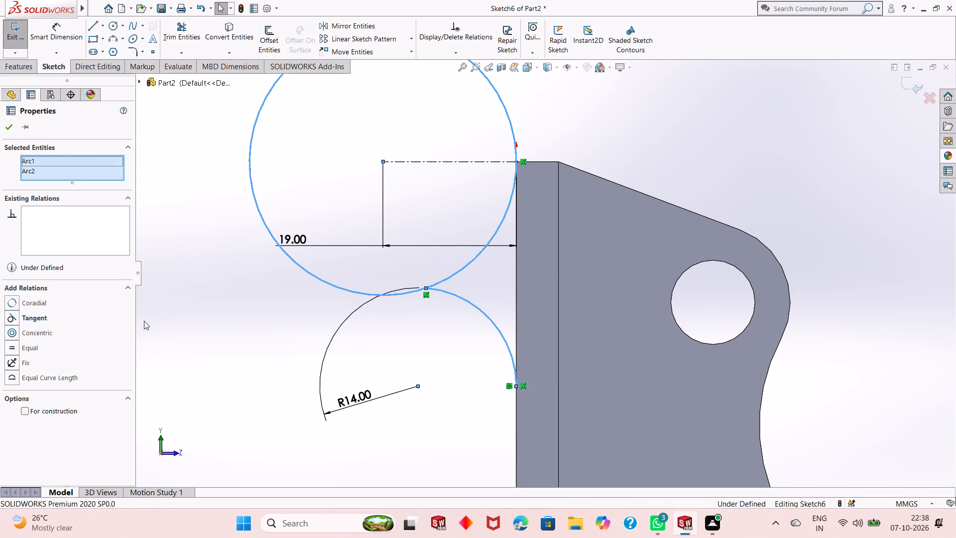
pyautogui.click(31, 321)
pyautogui.click(6, 132)
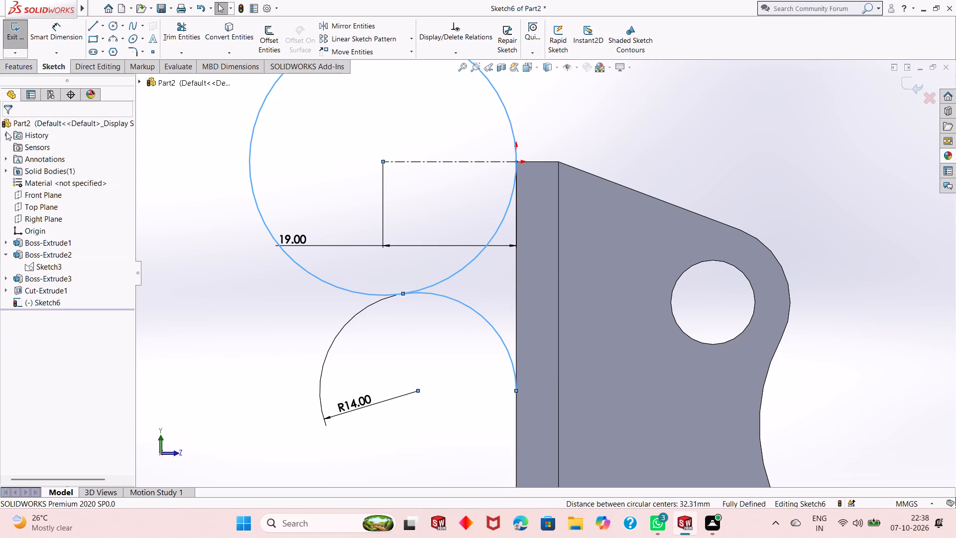
# Draw a smaller circle of about 9 mm radius, concentric with the large circle.
pyautogui.scroll(2, 410, 347)
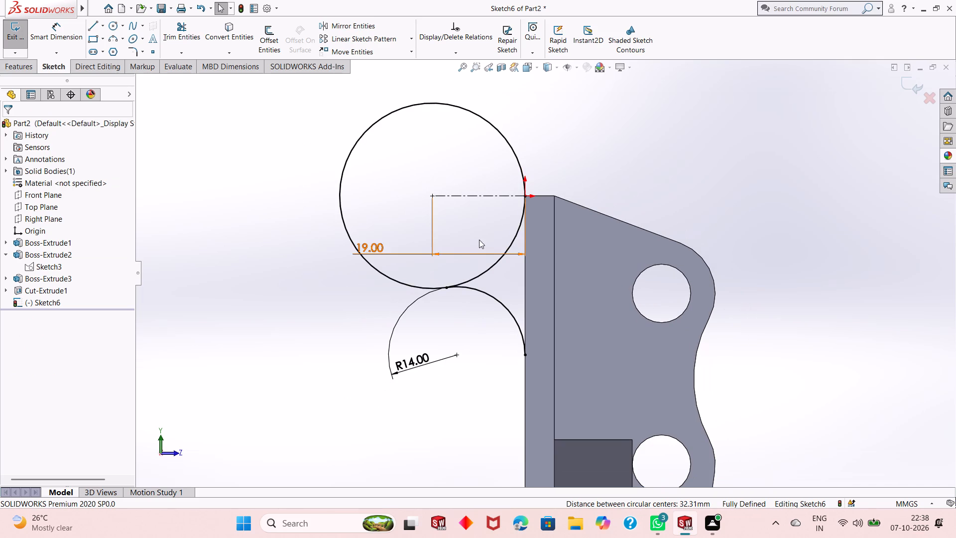
pyautogui.scroll(1, 429, 279)
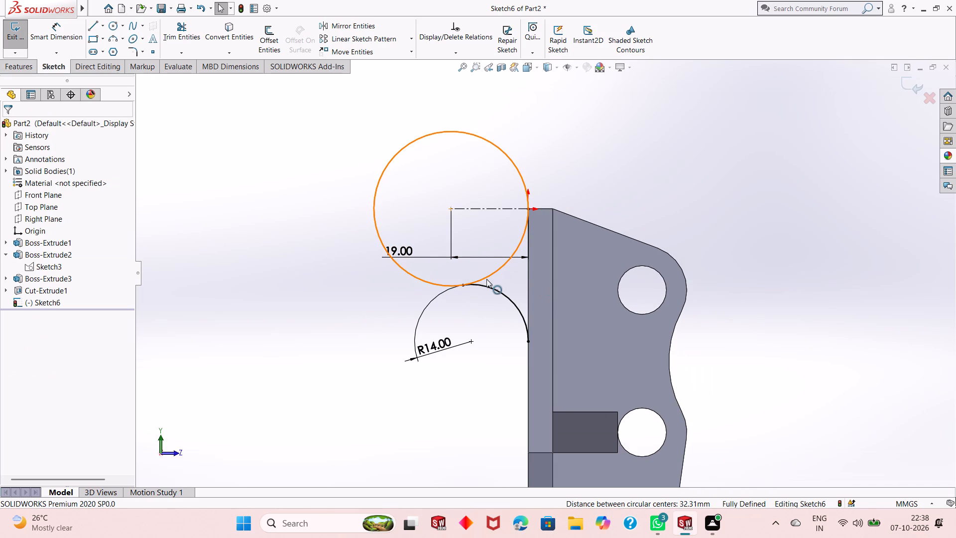
pyautogui.scroll(1, 484, 276)
pyautogui.scroll(-1, 519, 203)
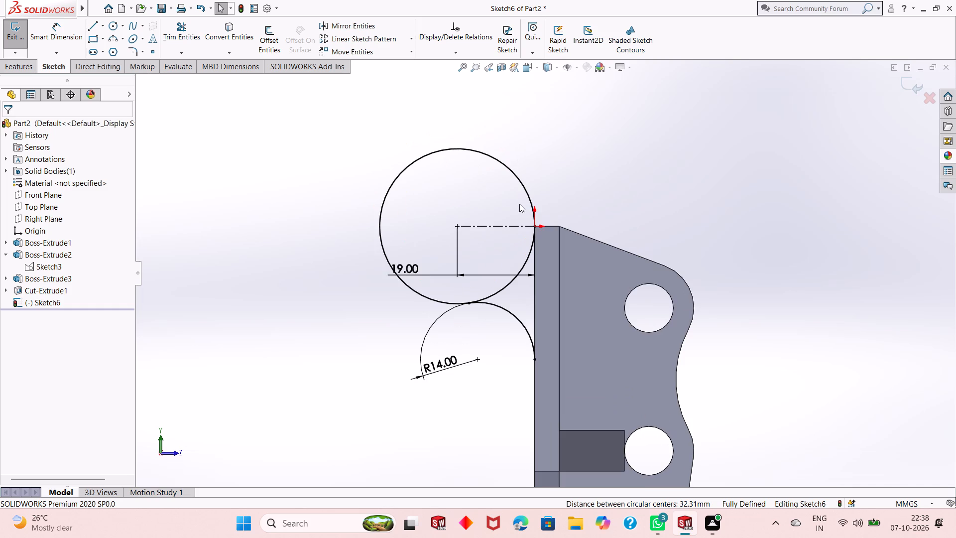
pyautogui.click(115, 22)
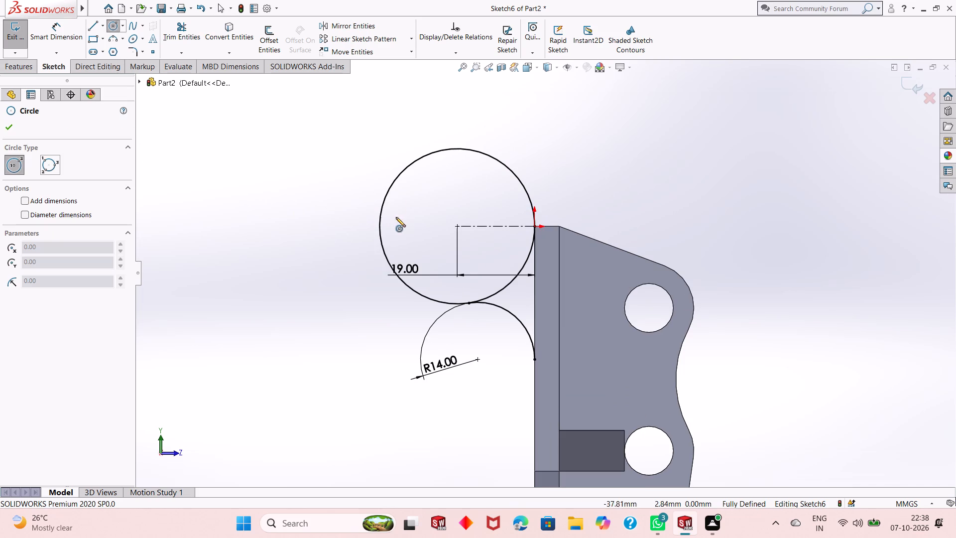
pyautogui.click(457, 228)
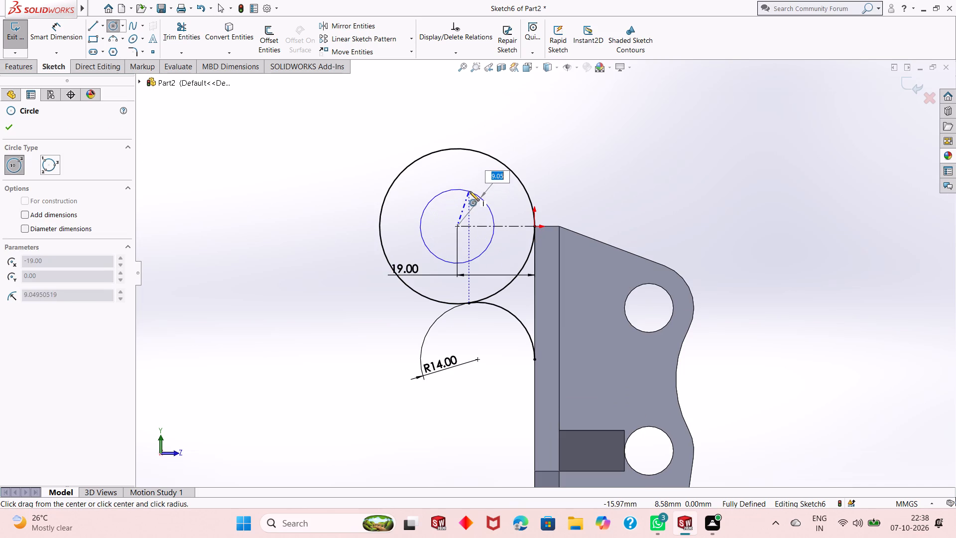
pyautogui.click(470, 191)
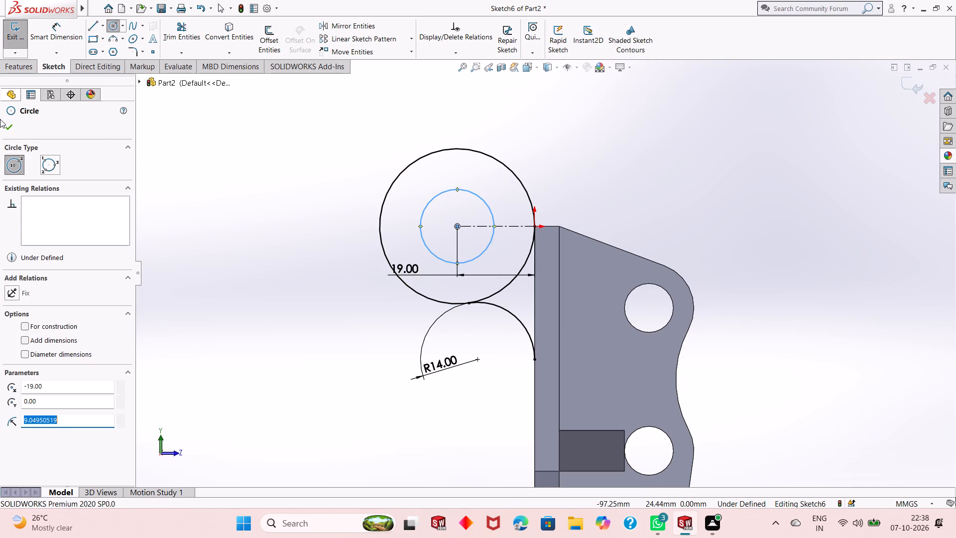
pyautogui.click(6, 129)
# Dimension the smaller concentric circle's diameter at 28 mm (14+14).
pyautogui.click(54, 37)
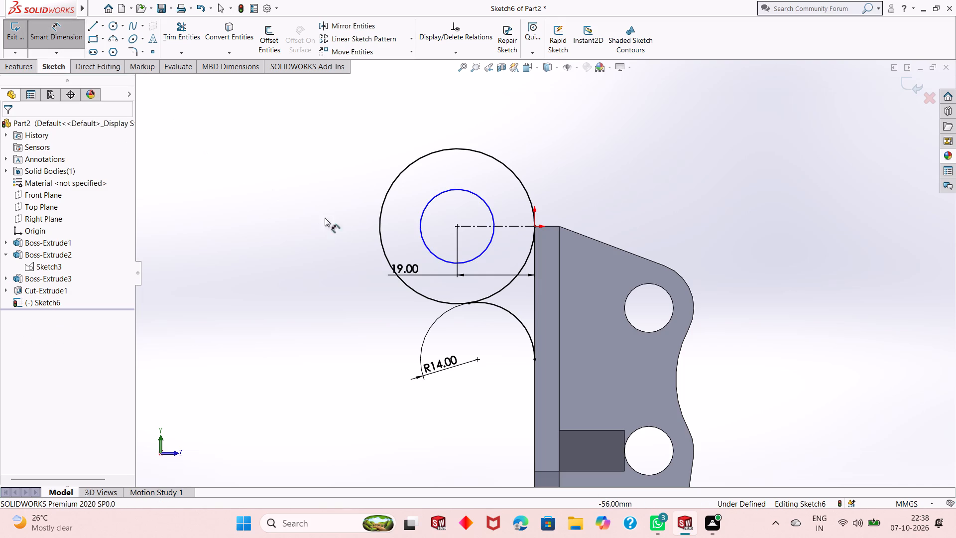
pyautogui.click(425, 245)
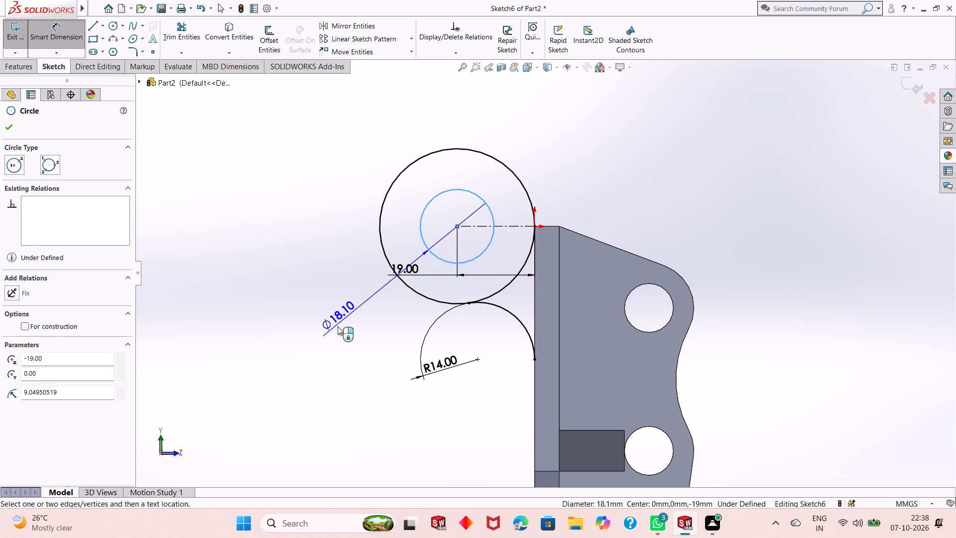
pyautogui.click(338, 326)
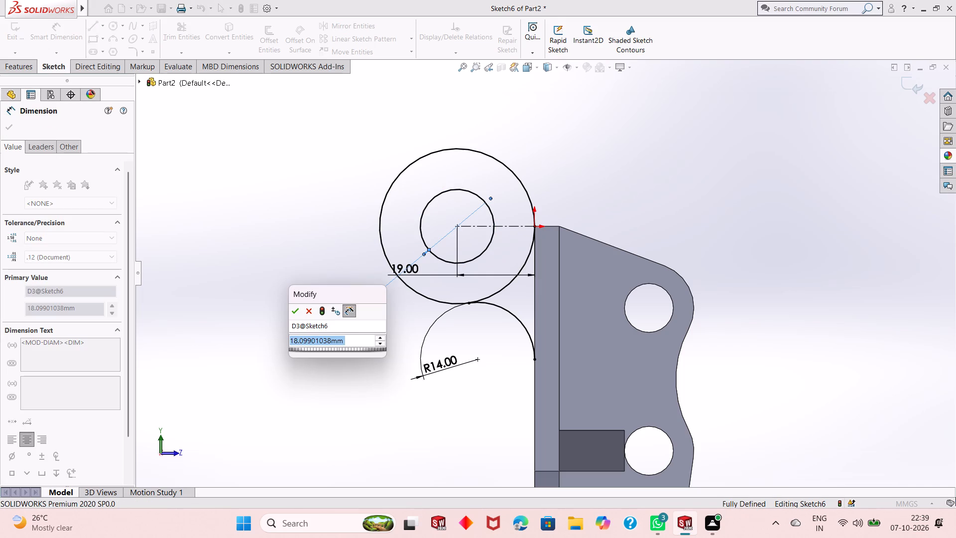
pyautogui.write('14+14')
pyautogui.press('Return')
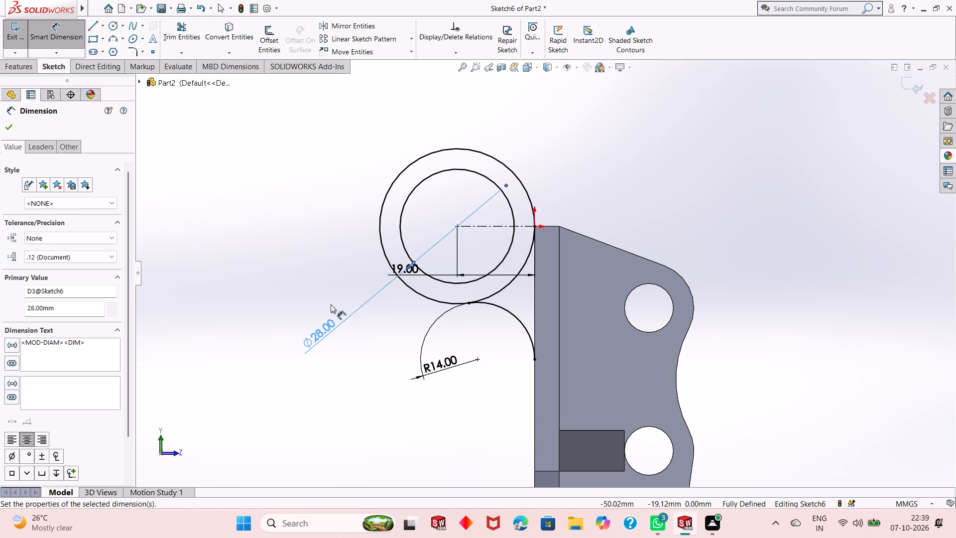
# Undo all the sketch geometry: both circles, the connecting arc, the dimensions and the construction line.
pyautogui.scroll(-2, 468, 240)
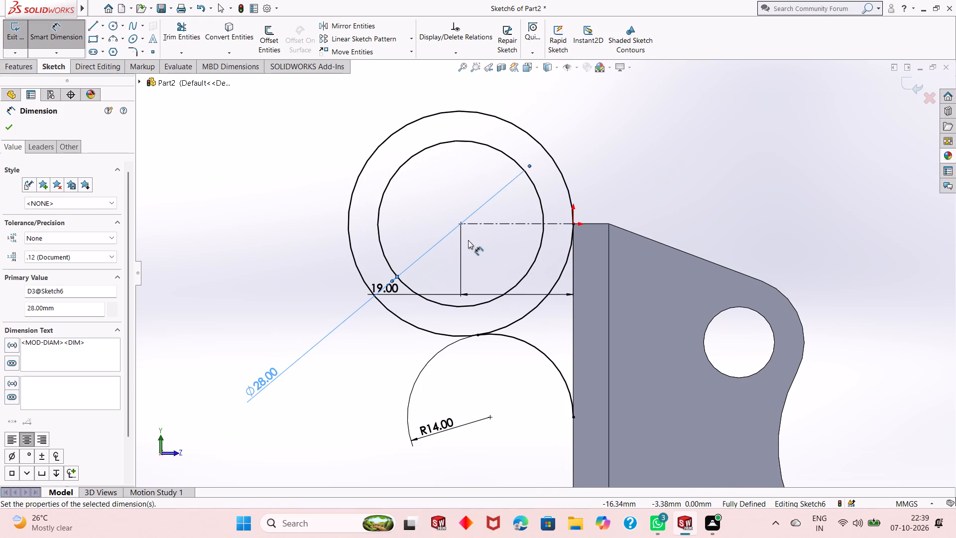
pyautogui.moveTo(607, 193); pyautogui.dragTo(597, 214, button='middle')
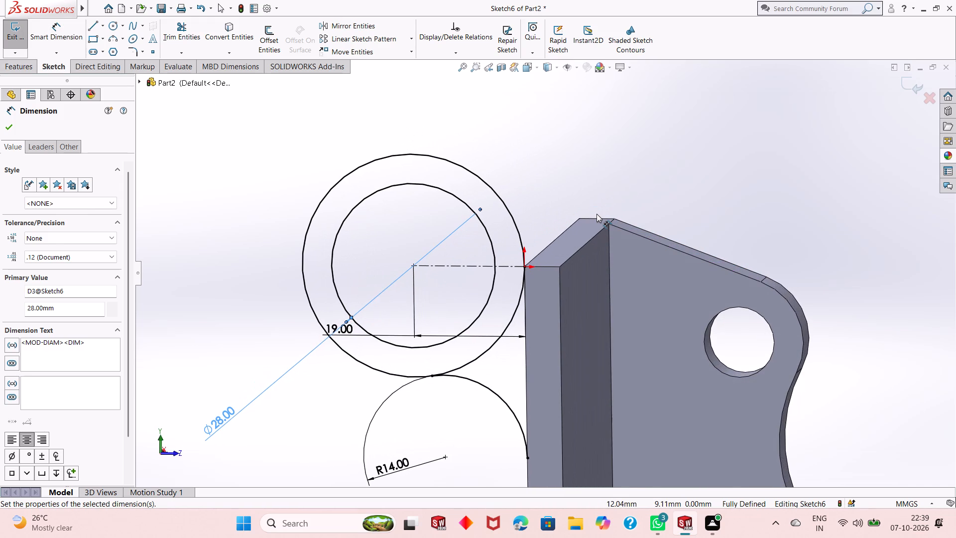
pyautogui.hotkey('ctrl', 'z')
pyautogui.hotkey('ctrl', 'z')
pyautogui.hotkey('ctrl', 'z')
pyautogui.hotkey('ctrl', 'z')
pyautogui.hotkey('ctrl', 'z')
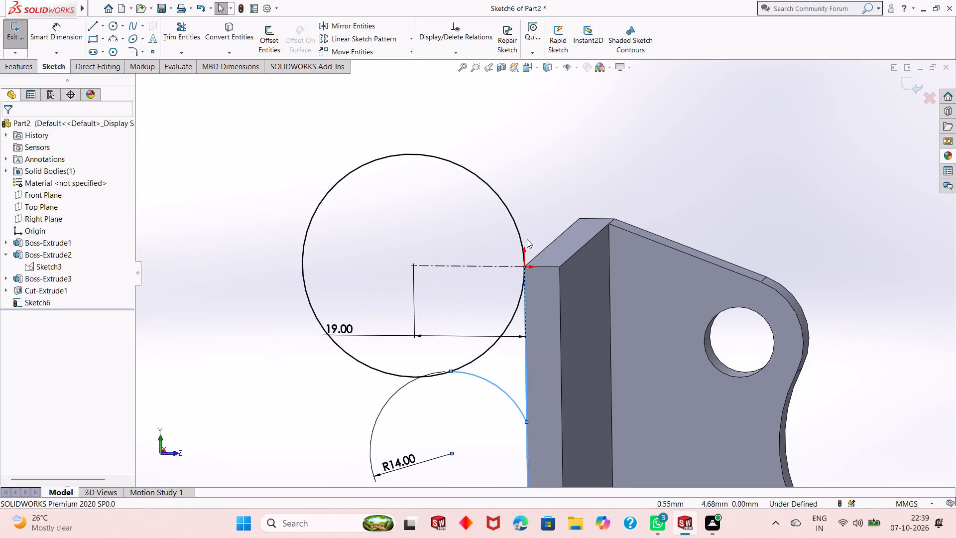
pyautogui.hotkey('ctrl', 'z')
pyautogui.hotkey('ctrl', 'z')
pyautogui.hotkey('ctrl', 'z')
pyautogui.hotkey('ctrl', 'z')
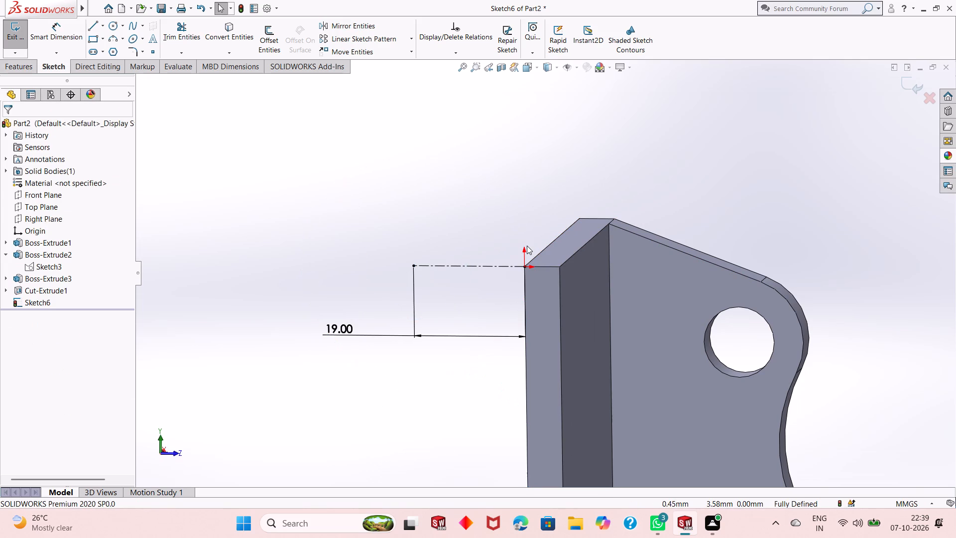
pyautogui.hotkey('ctrl', 'z')
pyautogui.hotkey('ctrl', 'z')
pyautogui.hotkey('ctrl', 'z')
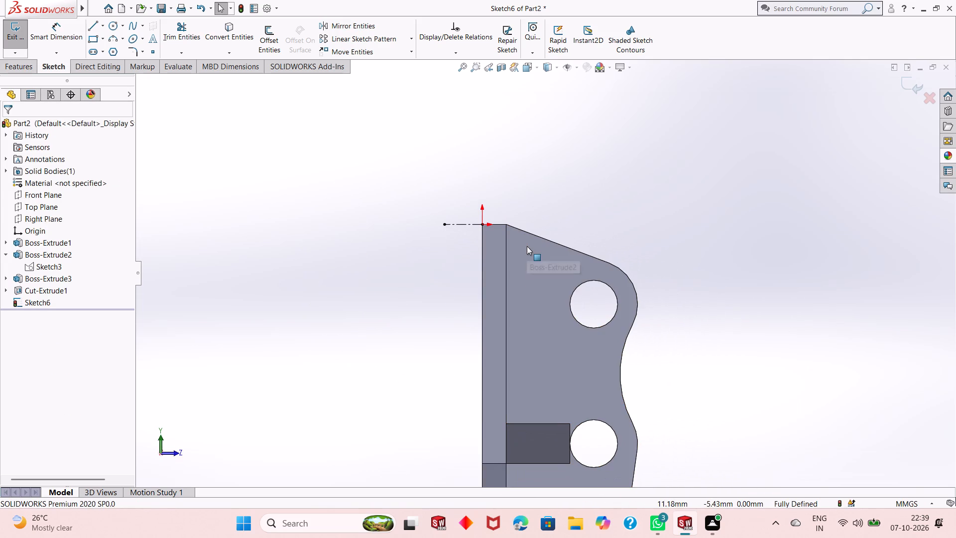
pyautogui.hotkey('ctrl', 'z')
# Draw a 19 mm horizontal construction line from the plate's top inner corner, at the flange's slope, outward past the origin.
pyautogui.click(102, 22)
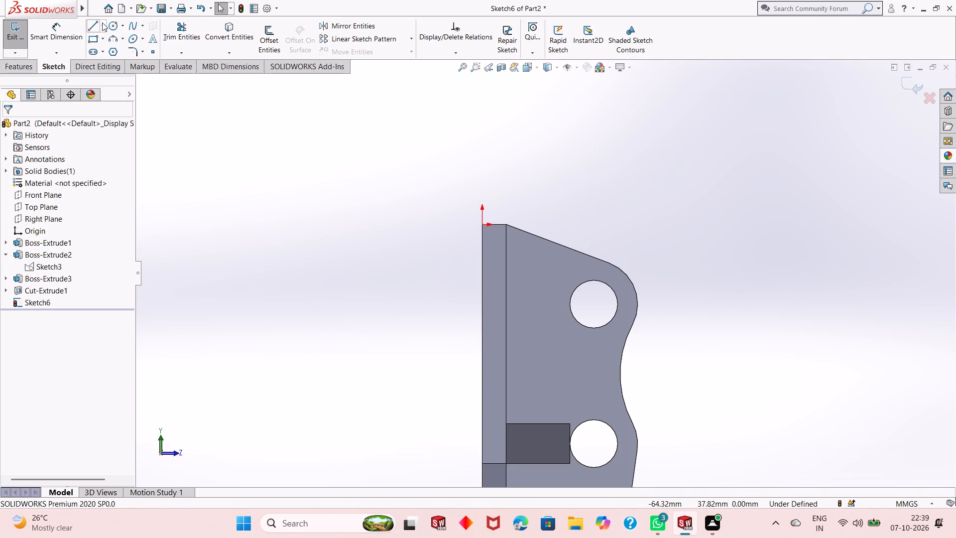
pyautogui.click(114, 55)
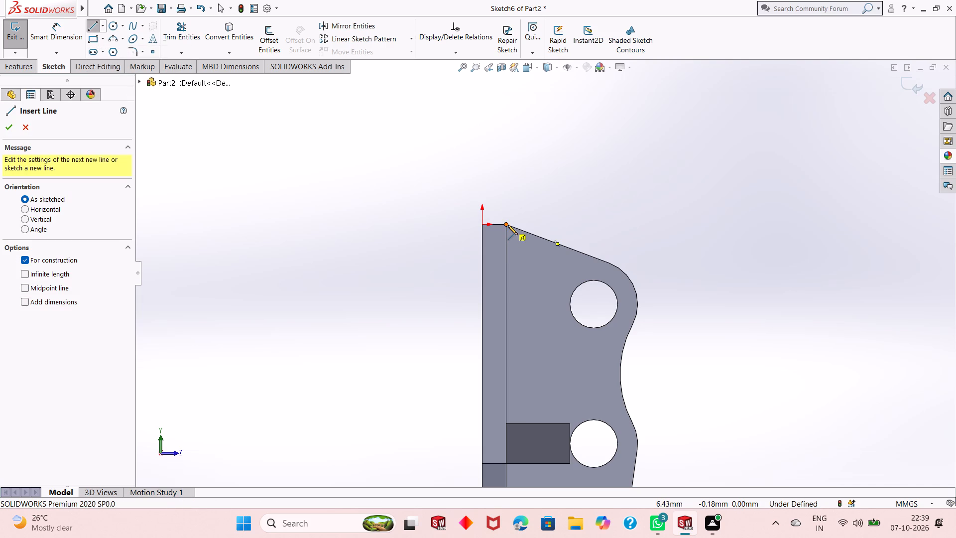
pyautogui.click(508, 226)
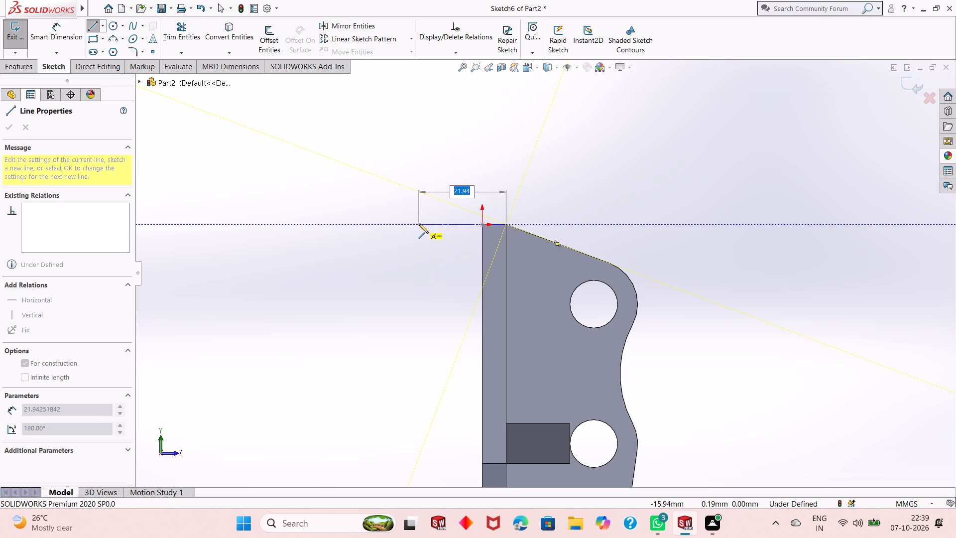
pyautogui.write('19')
pyautogui.press('Return')
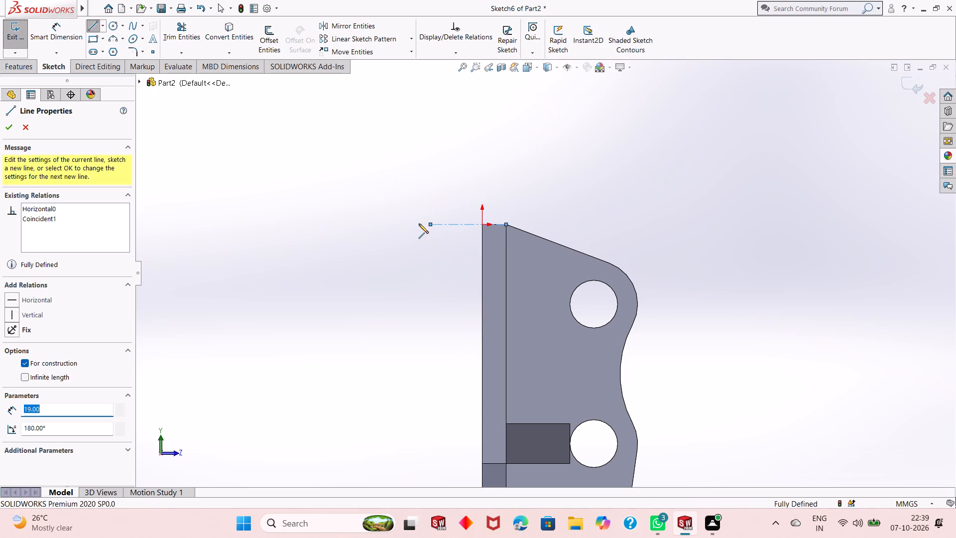
pyautogui.press('Escape')
pyautogui.press('Escape')
pyautogui.press('Escape')
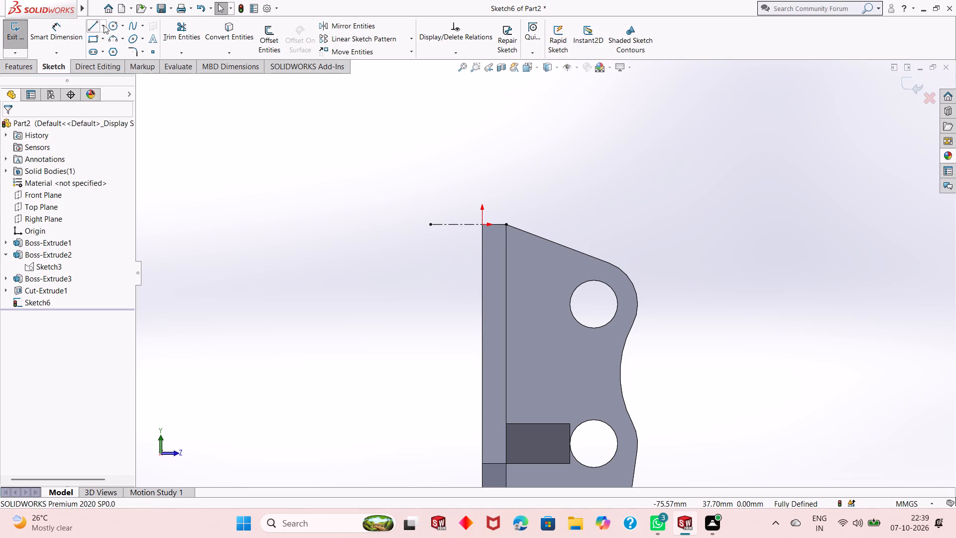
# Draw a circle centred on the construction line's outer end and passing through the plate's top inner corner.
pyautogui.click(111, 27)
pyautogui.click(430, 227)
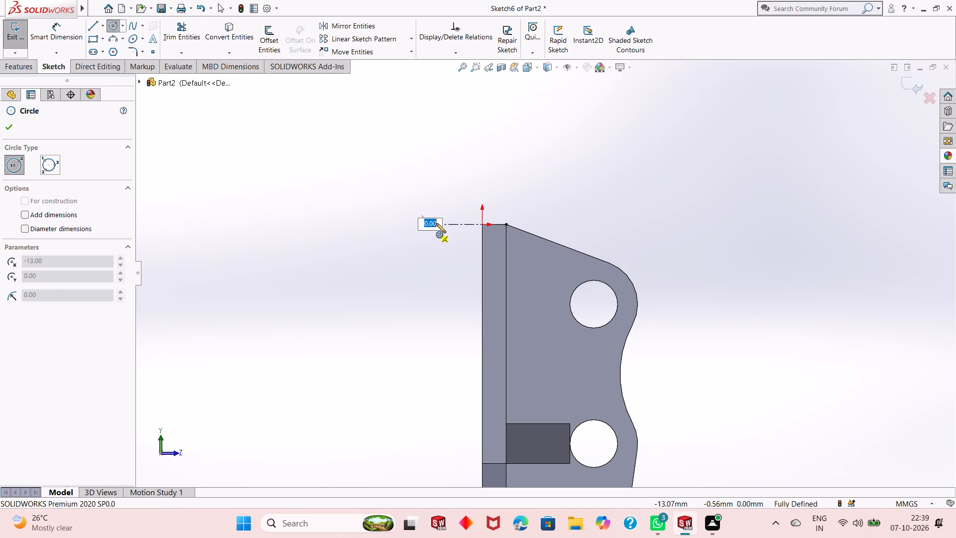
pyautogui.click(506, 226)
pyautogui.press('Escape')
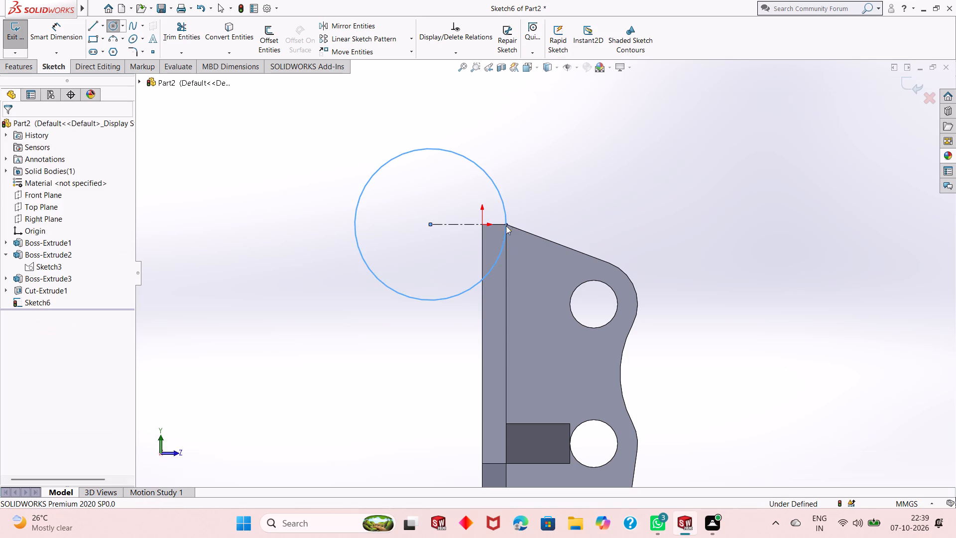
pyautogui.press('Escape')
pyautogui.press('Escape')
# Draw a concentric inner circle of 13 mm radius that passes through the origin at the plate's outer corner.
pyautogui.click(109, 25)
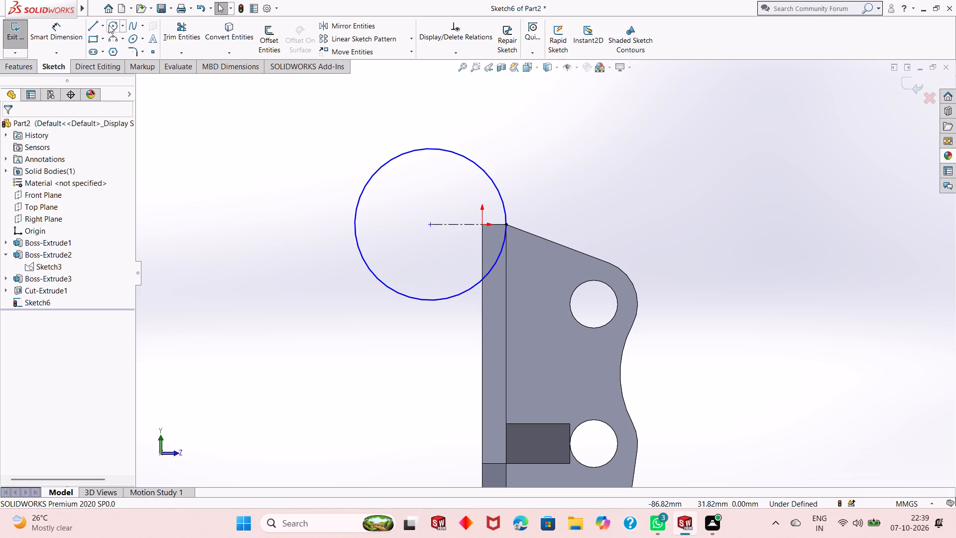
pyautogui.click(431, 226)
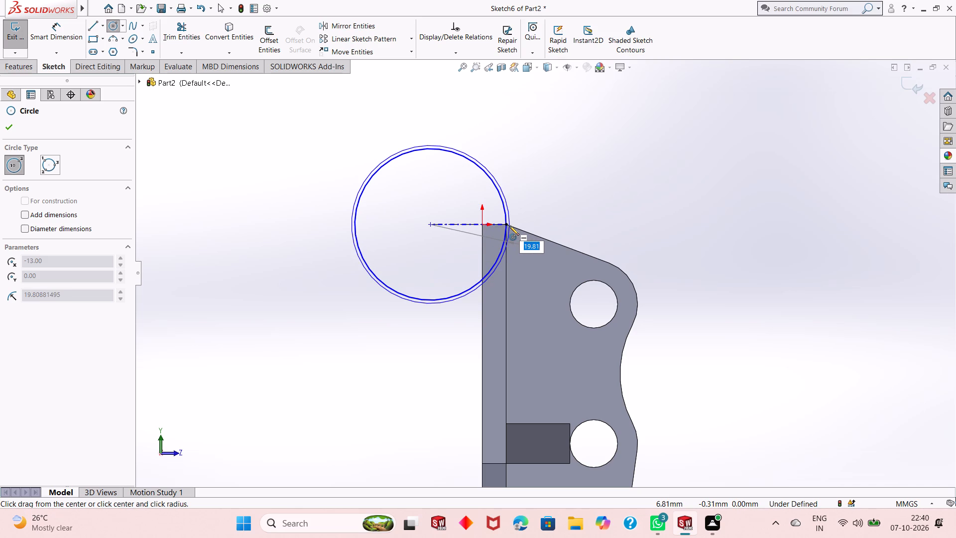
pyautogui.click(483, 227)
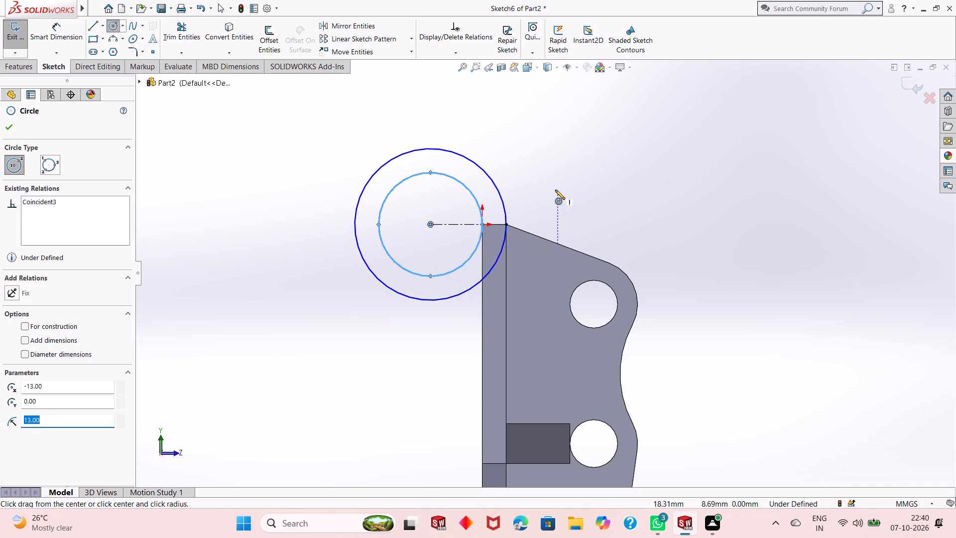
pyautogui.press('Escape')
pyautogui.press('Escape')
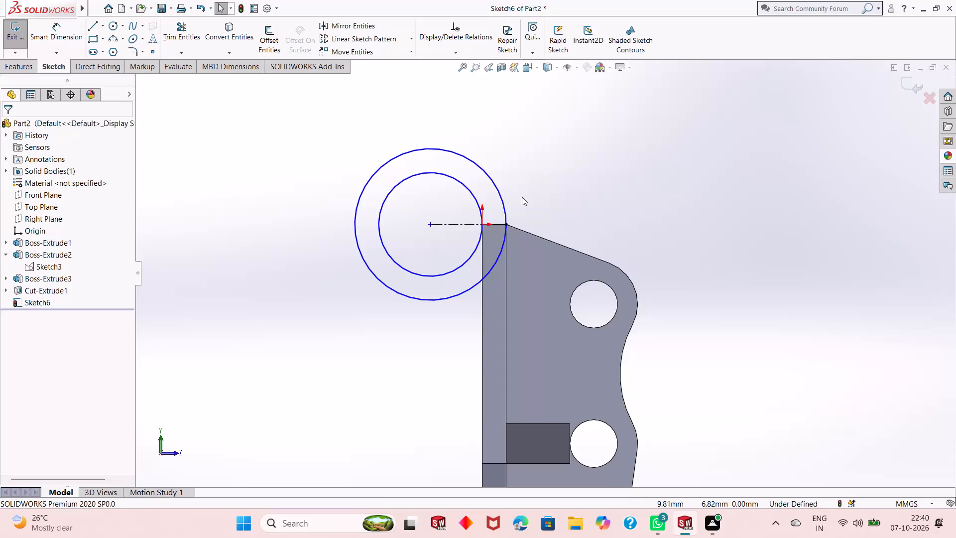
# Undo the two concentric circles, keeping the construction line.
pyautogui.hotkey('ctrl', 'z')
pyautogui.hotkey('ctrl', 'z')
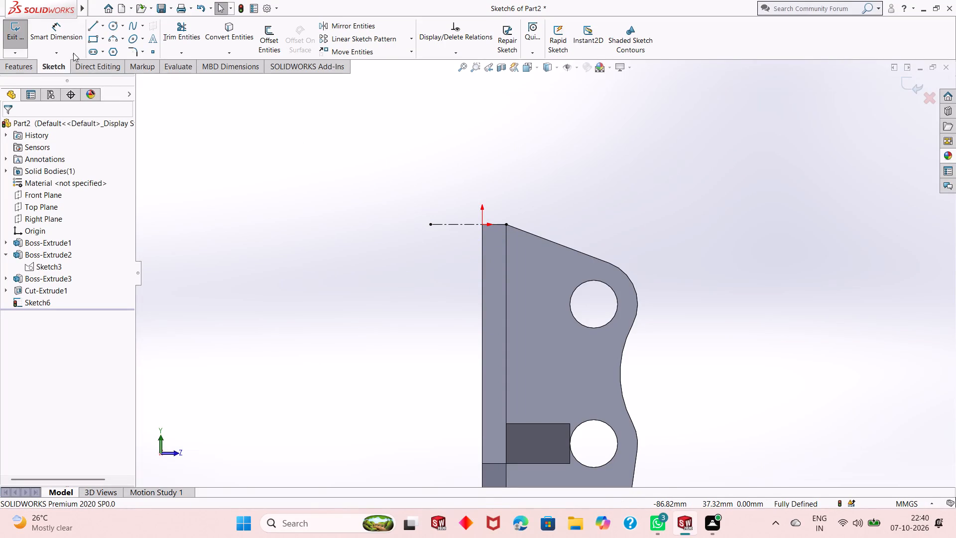
# Dimension the horizontal construction line's length at 20 mm.
pyautogui.click(70, 46)
pyautogui.click(450, 224)
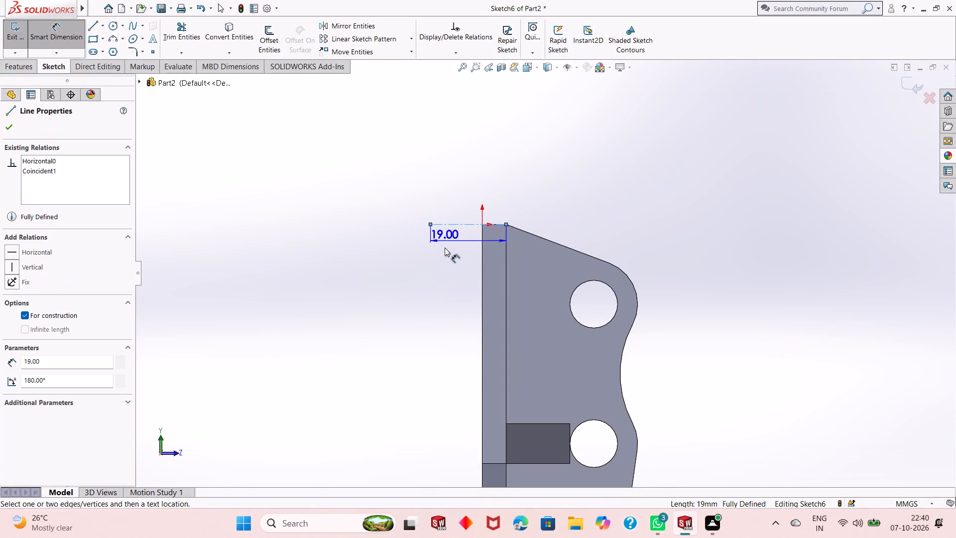
pyautogui.click(445, 260)
pyautogui.write('20')
pyautogui.press('Return')
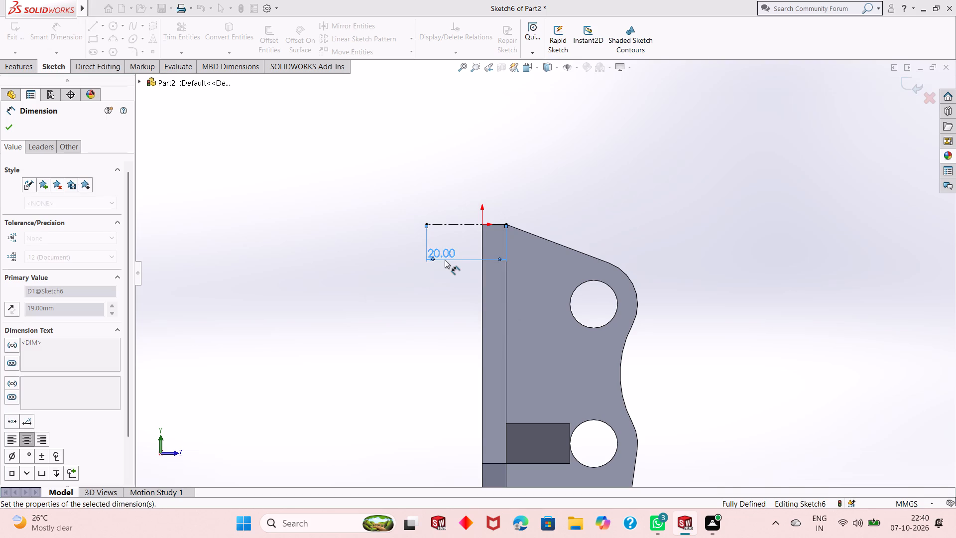
pyautogui.press('Escape')
pyautogui.press('Escape')
# Draw a 14 mm radius circle centred on the construction line's outer end and passing through the origin.
pyautogui.click(113, 26)
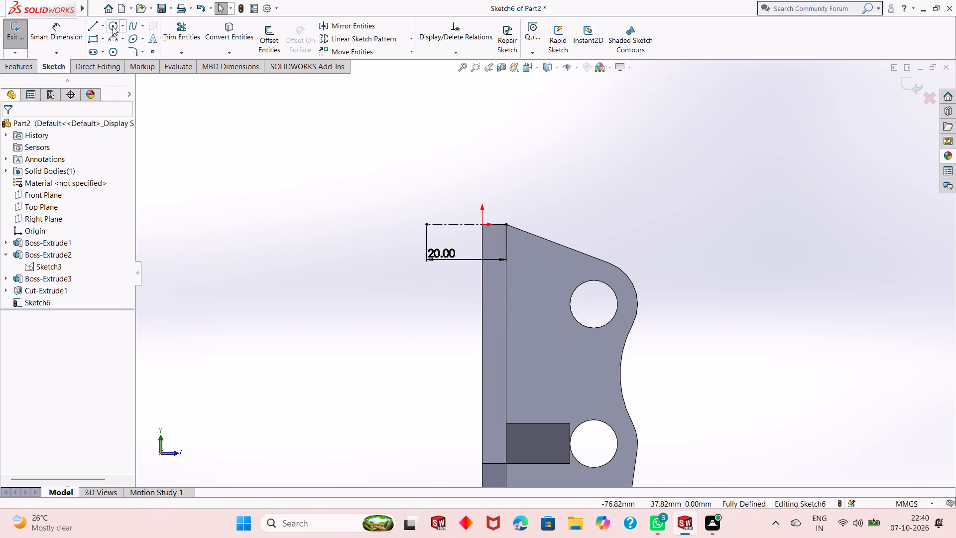
pyautogui.click(426, 225)
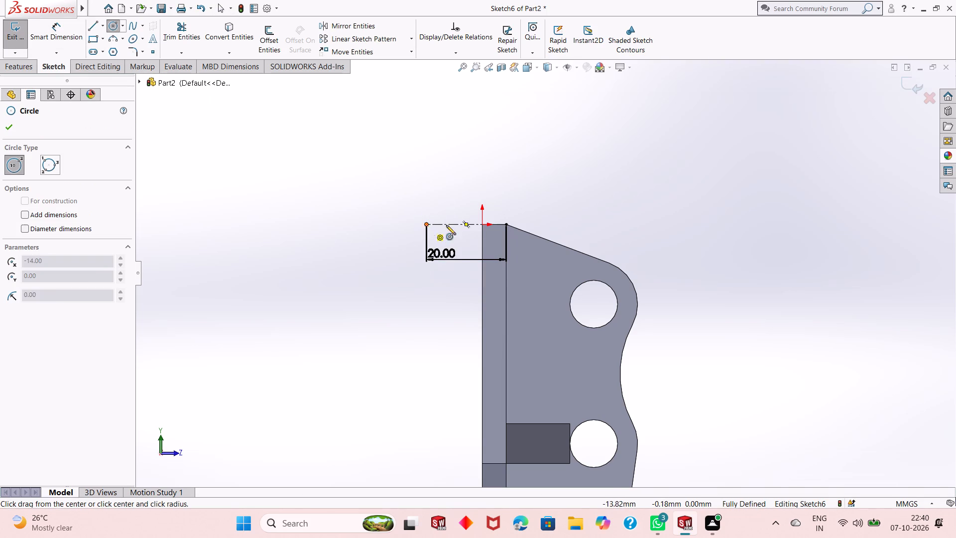
pyautogui.click(481, 224)
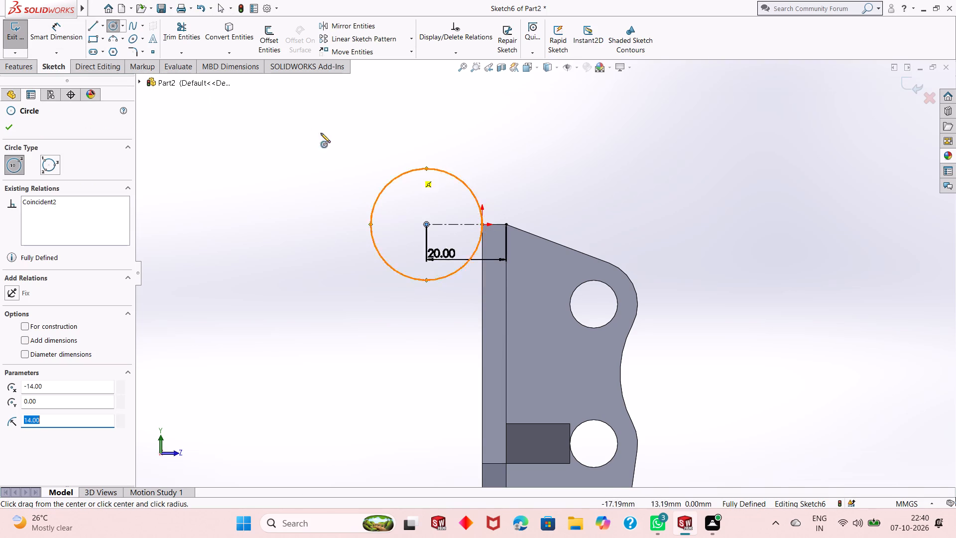
pyautogui.click(115, 31)
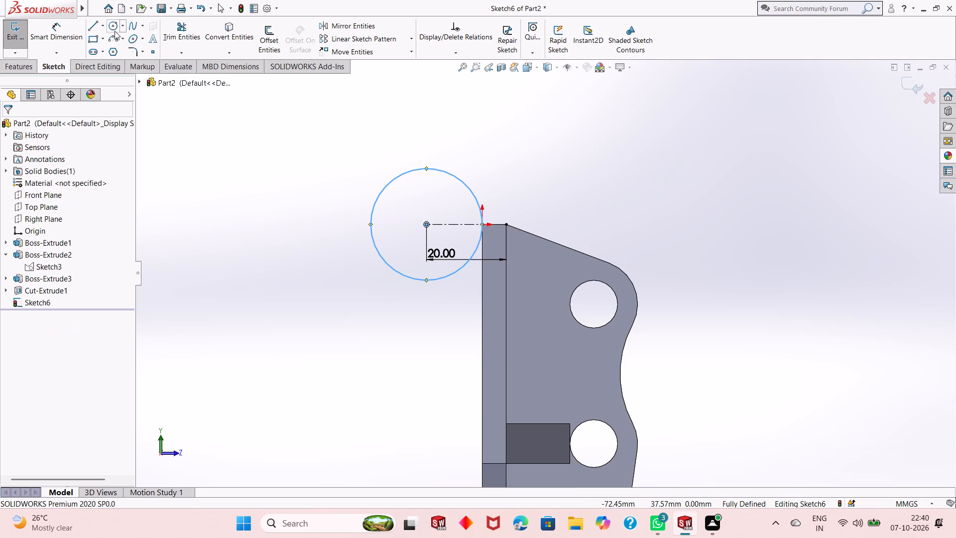
# Draw a larger concentric circle of about 19 mm radius around the 14 mm radius circle.
pyautogui.click(113, 29)
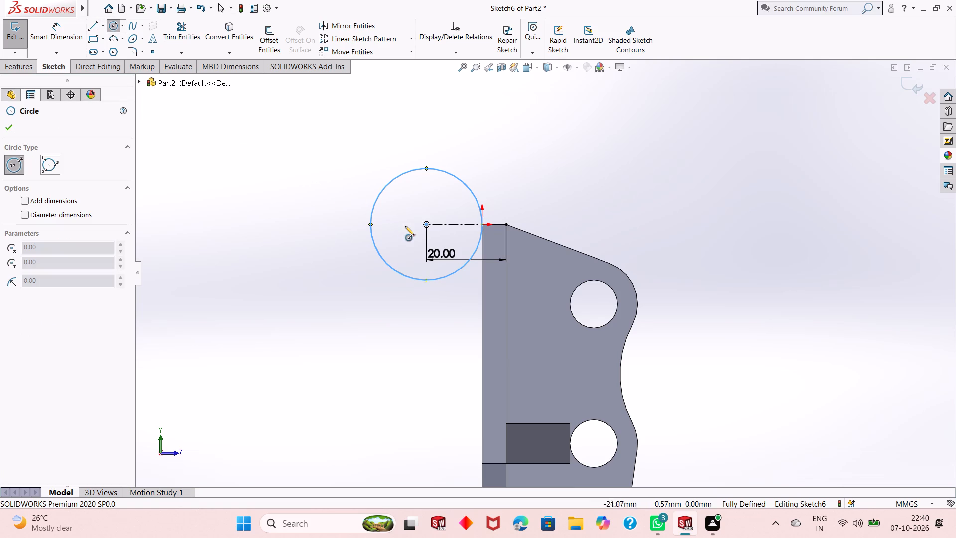
pyautogui.click(426, 224)
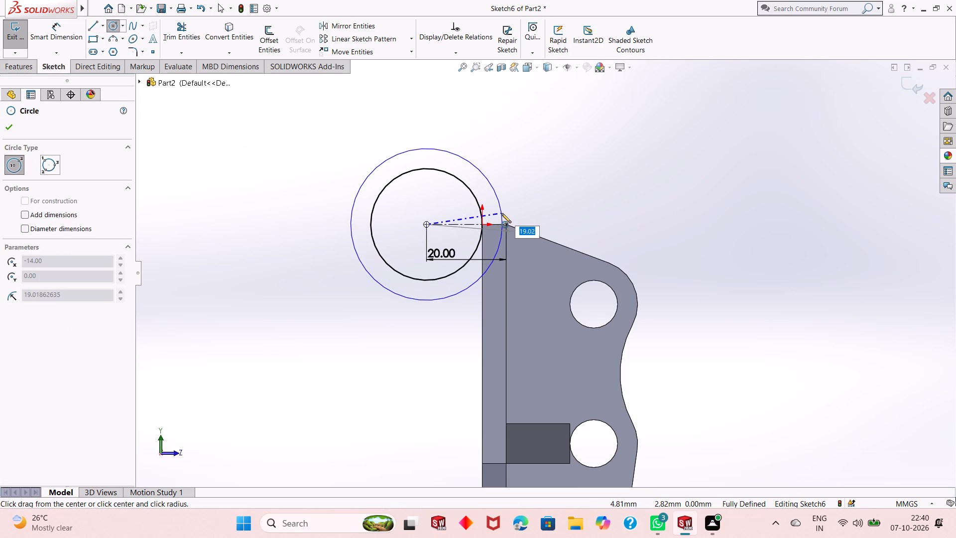
pyautogui.click(501, 213)
pyautogui.press('Escape')
pyautogui.press('Escape')
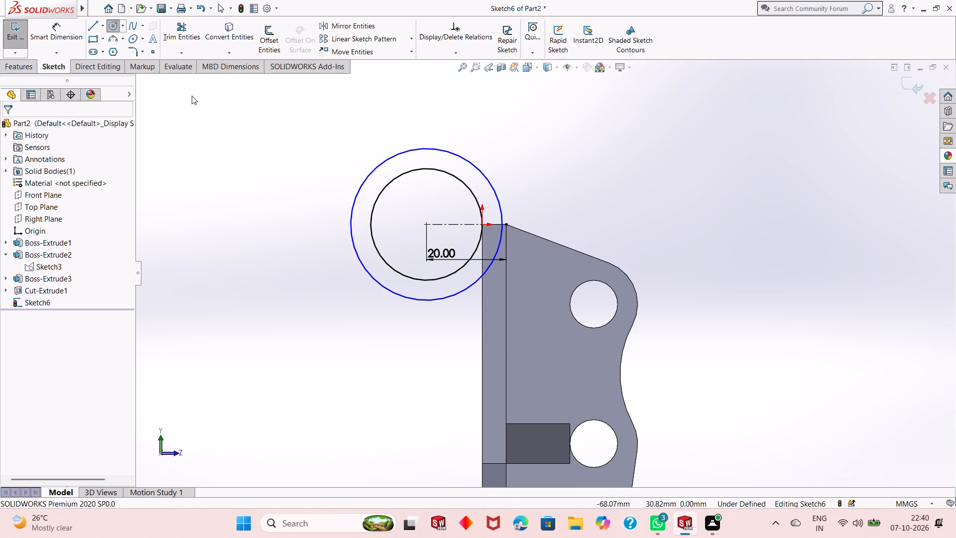
# Dimension the outer circle's diameter at 38 mm.
pyautogui.click(64, 44)
pyautogui.click(437, 304)
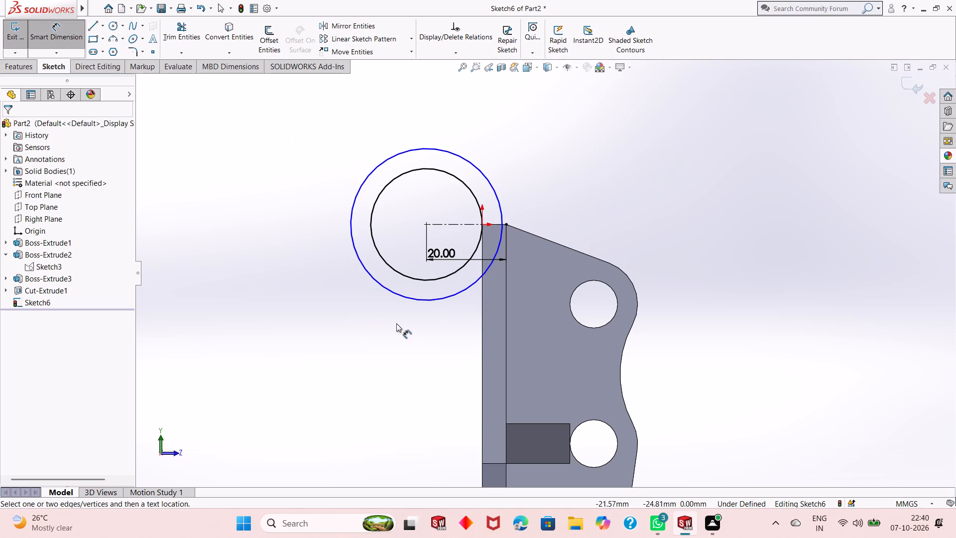
pyautogui.click(397, 297)
pyautogui.click(280, 359)
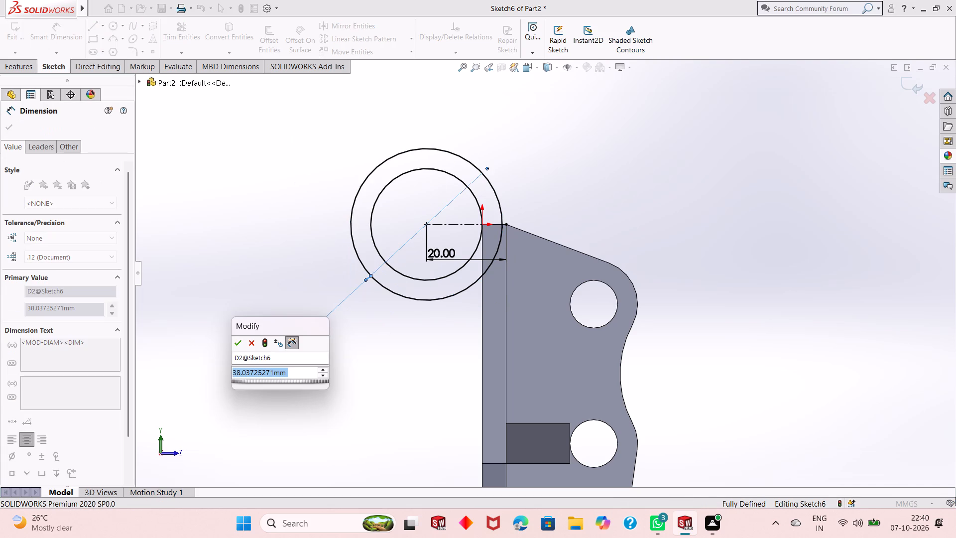
pyautogui.write('38')
pyautogui.press('Return')
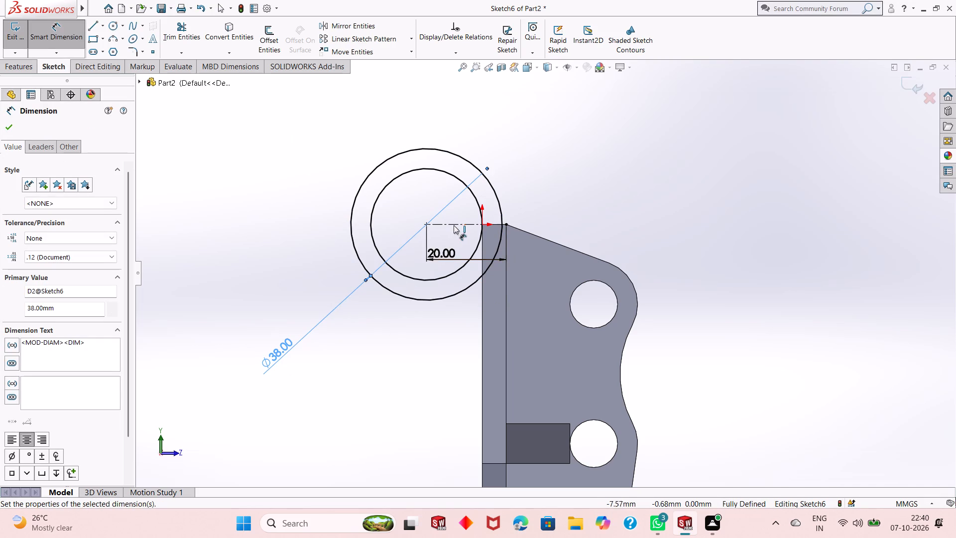
pyautogui.rightClick(218, 187)
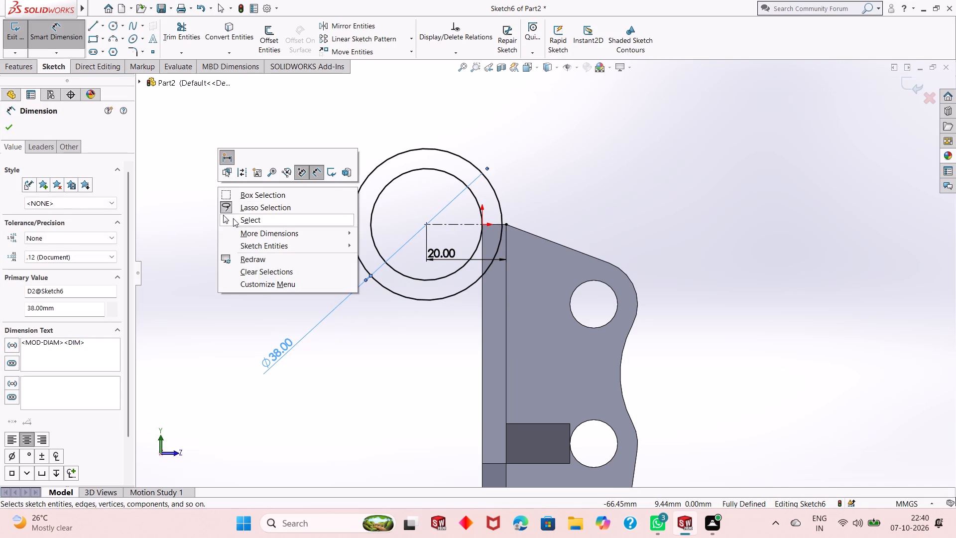
# Draw a three-point arc of 14 mm radius from the outer circle's lower part to the plate's outer vertical edge.
pyautogui.click(233, 218)
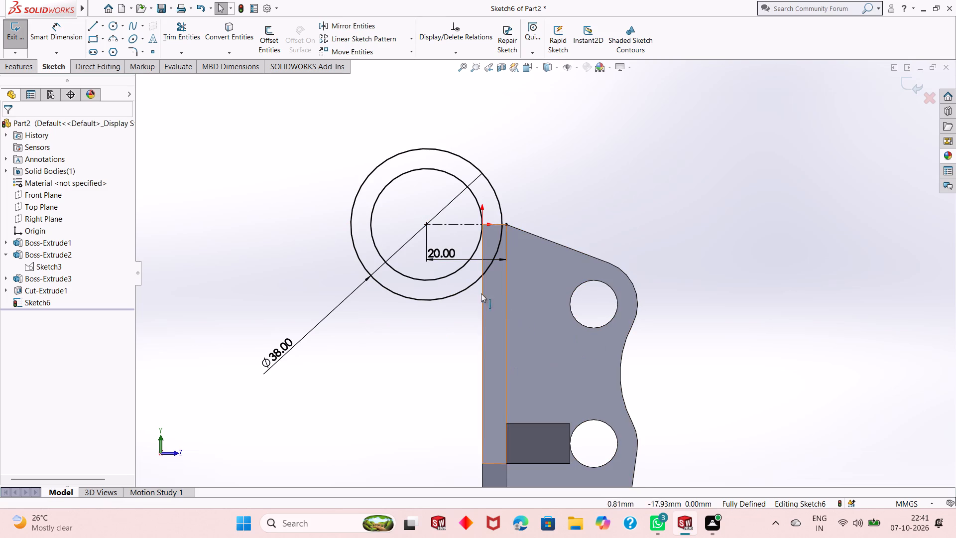
pyautogui.click(115, 34)
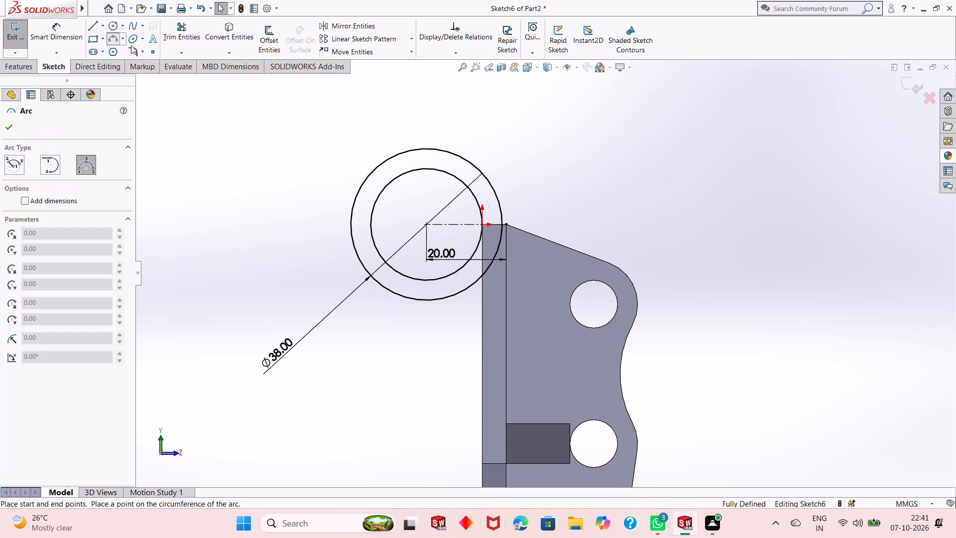
pyautogui.click(453, 296)
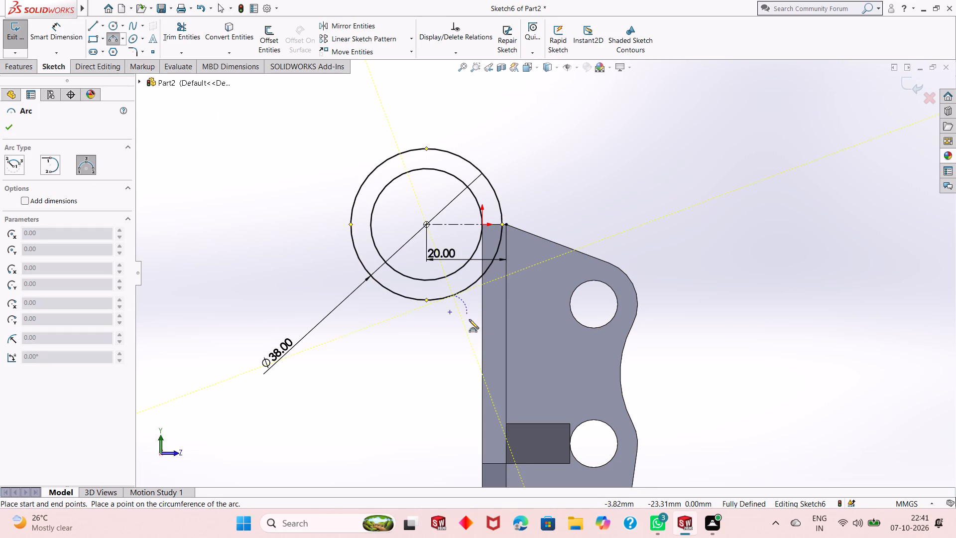
pyautogui.click(480, 340)
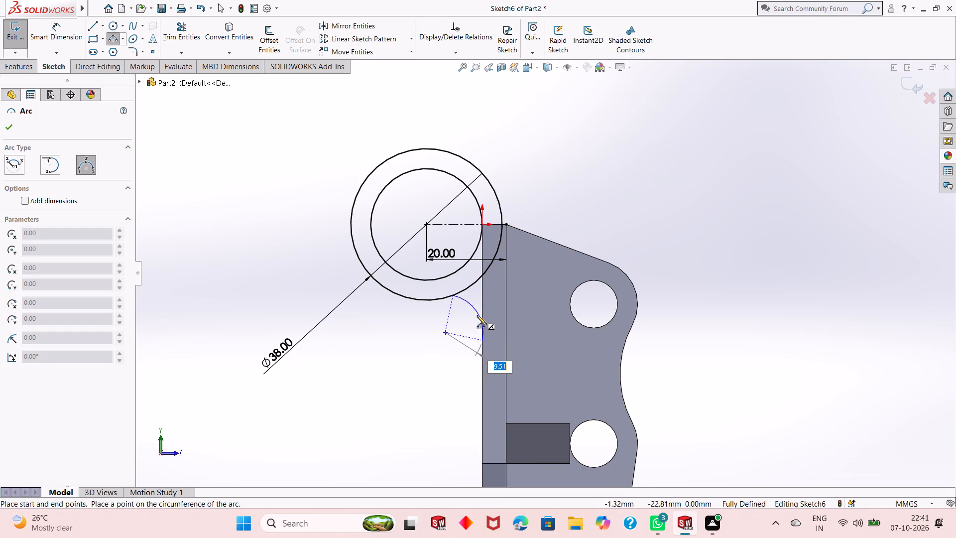
pyautogui.write('14')
pyautogui.press('Return')
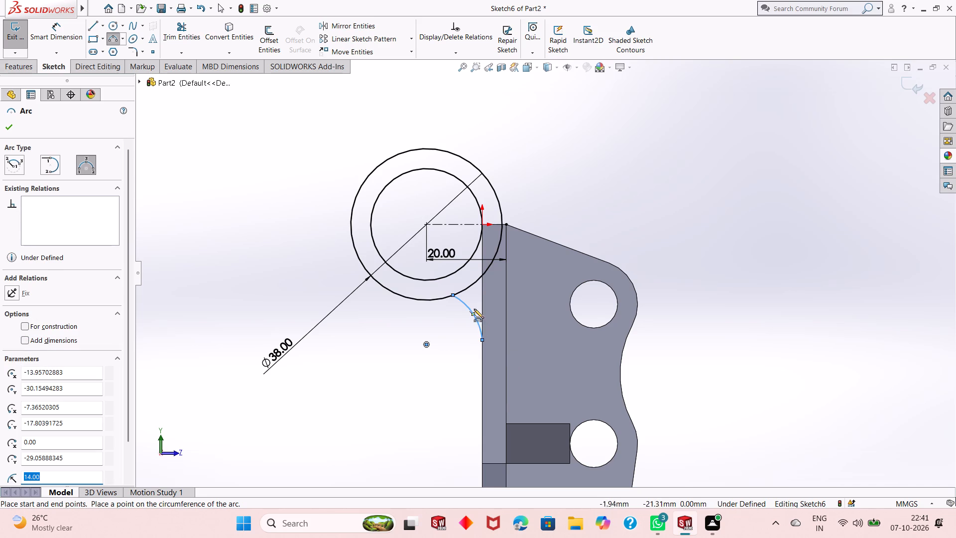
pyautogui.scroll(-2, 473, 307)
pyautogui.press('Escape')
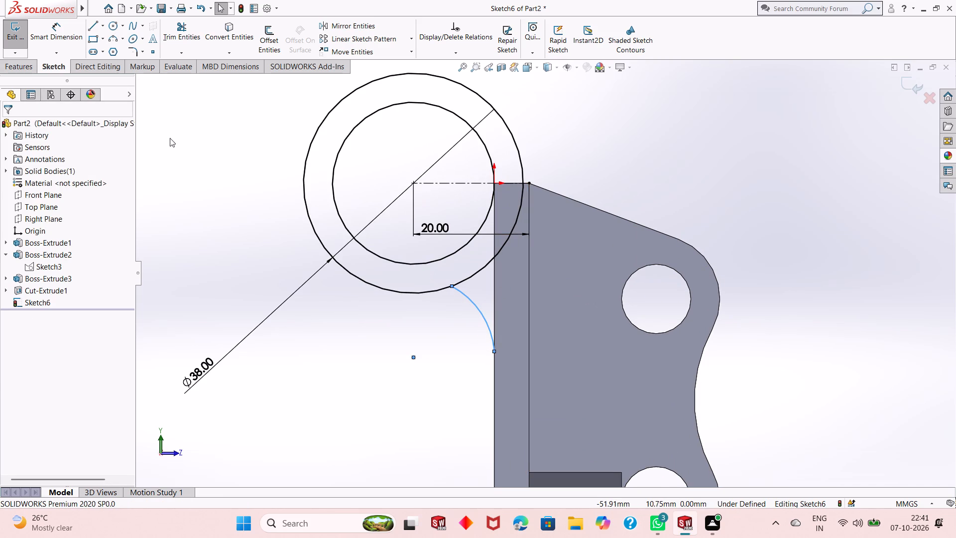
# Dimension the arc's radius at 14 mm.
pyautogui.click(62, 36)
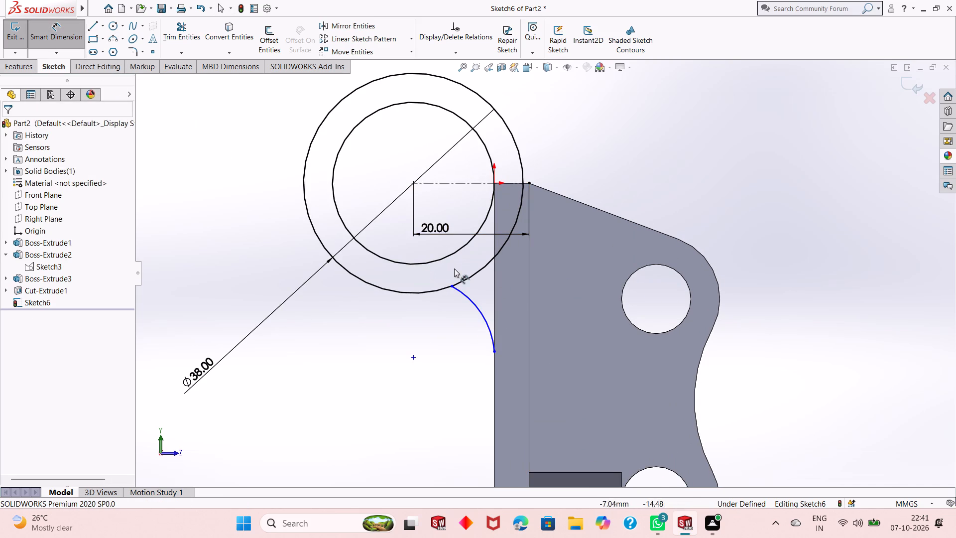
pyautogui.click(470, 298)
pyautogui.click(487, 290)
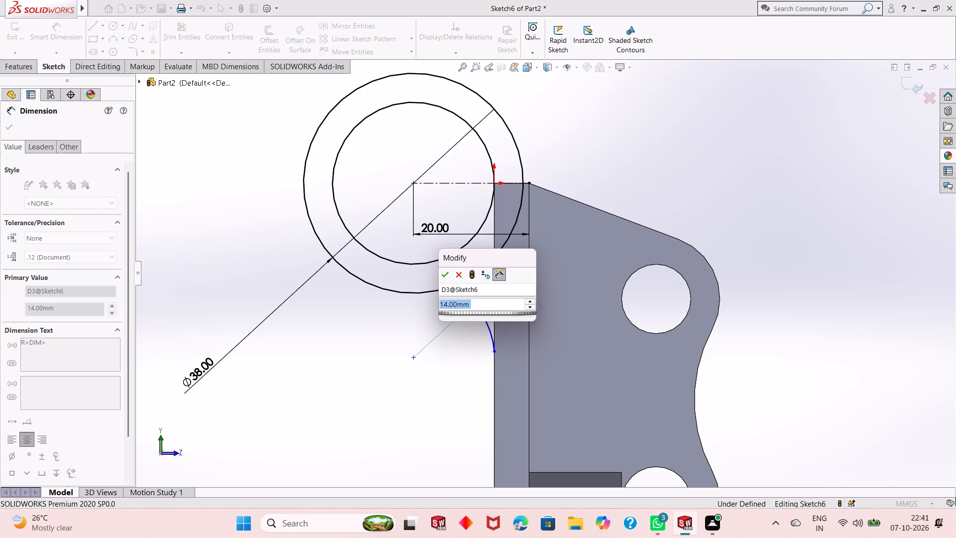
pyautogui.press('Return')
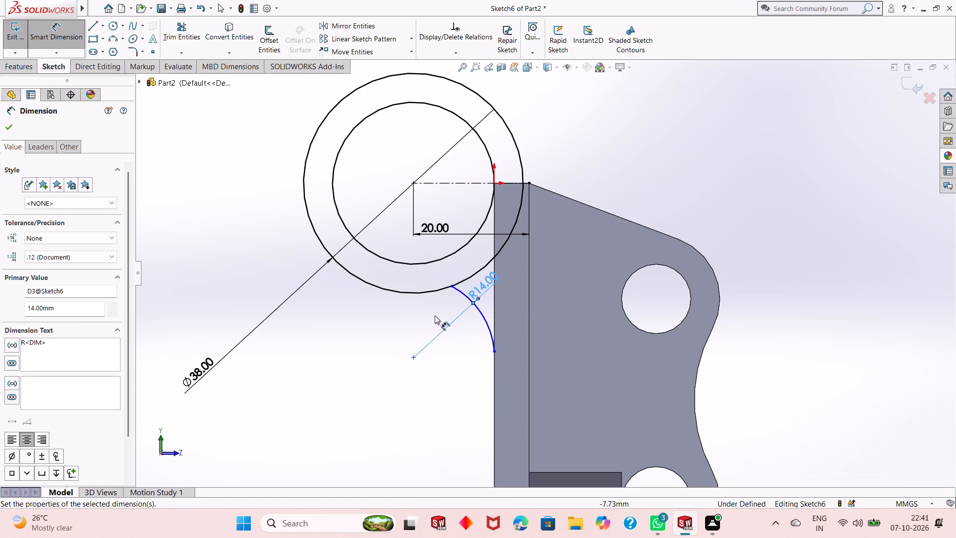
pyautogui.rightClick(272, 337)
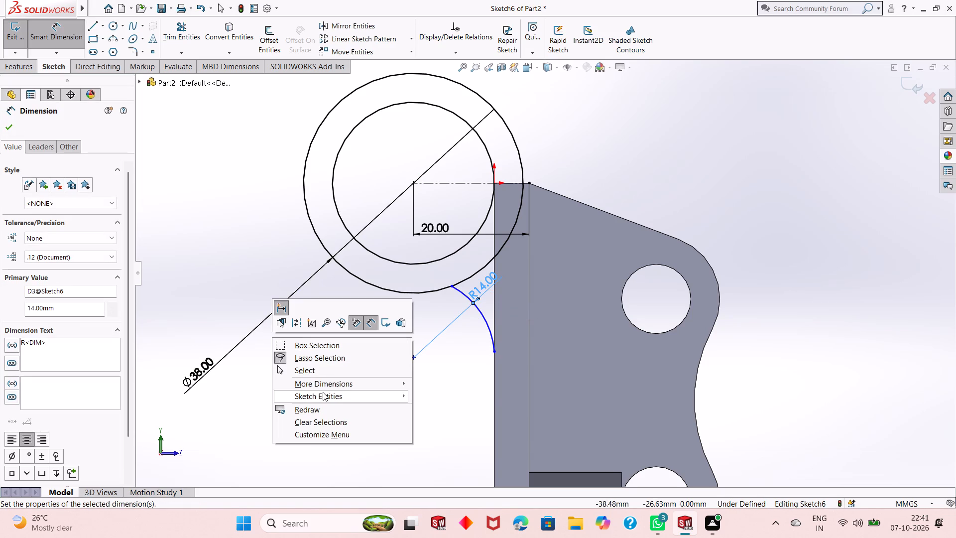
pyautogui.click(327, 371)
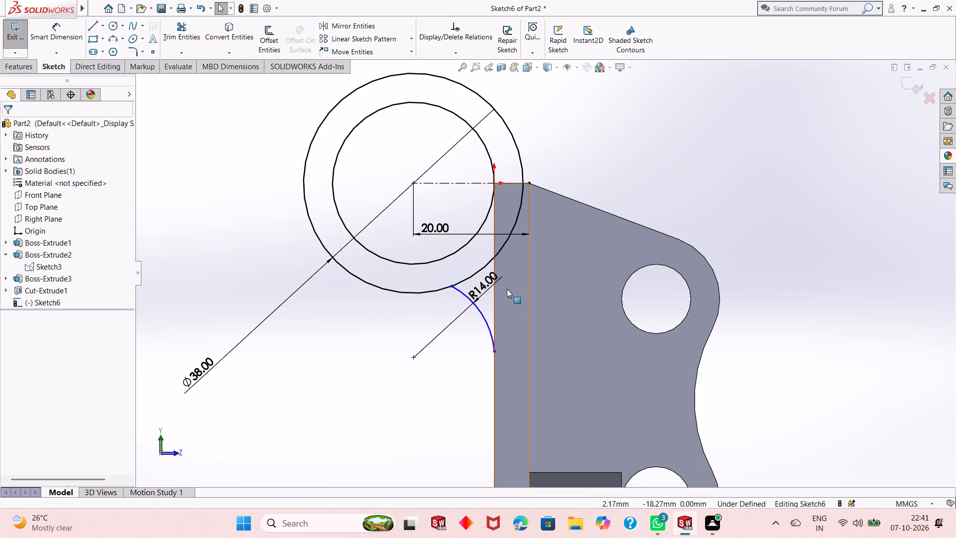
# Make the 14 mm radius arc tangent to the plate's outer vertical edge.
pyautogui.scroll(-4, 507, 289)
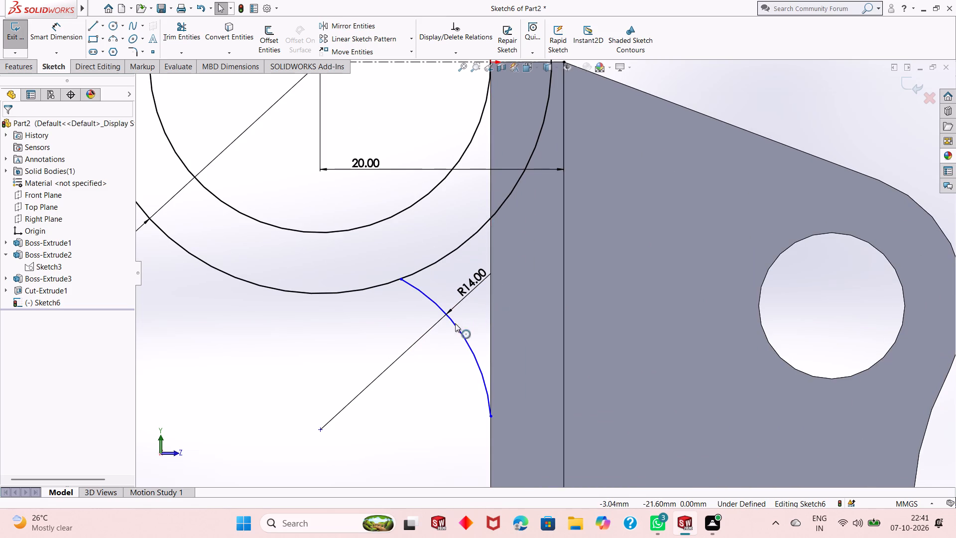
pyautogui.click(457, 323)
pyautogui.keyDown('ctrl'); pyautogui.click(490, 312); pyautogui.keyUp('ctrl')
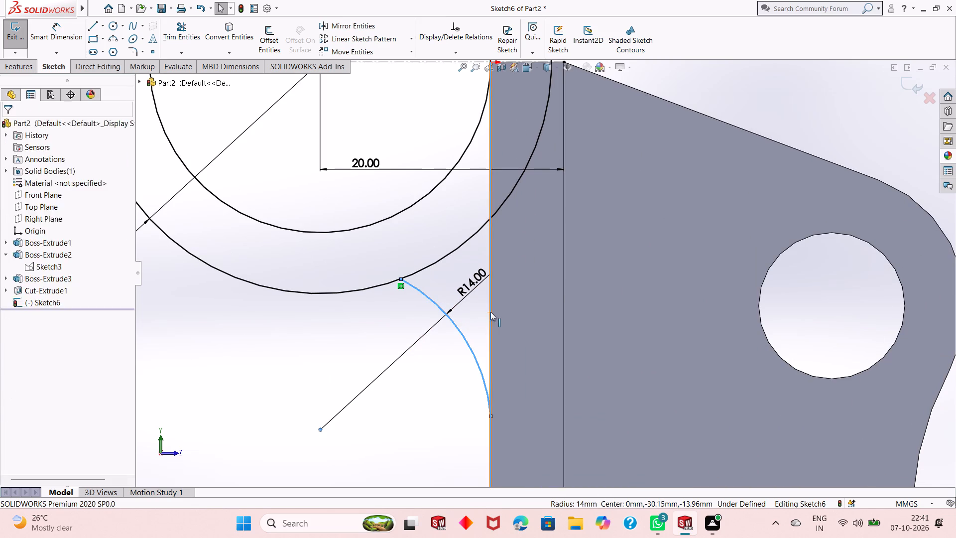
pyautogui.click(14, 305)
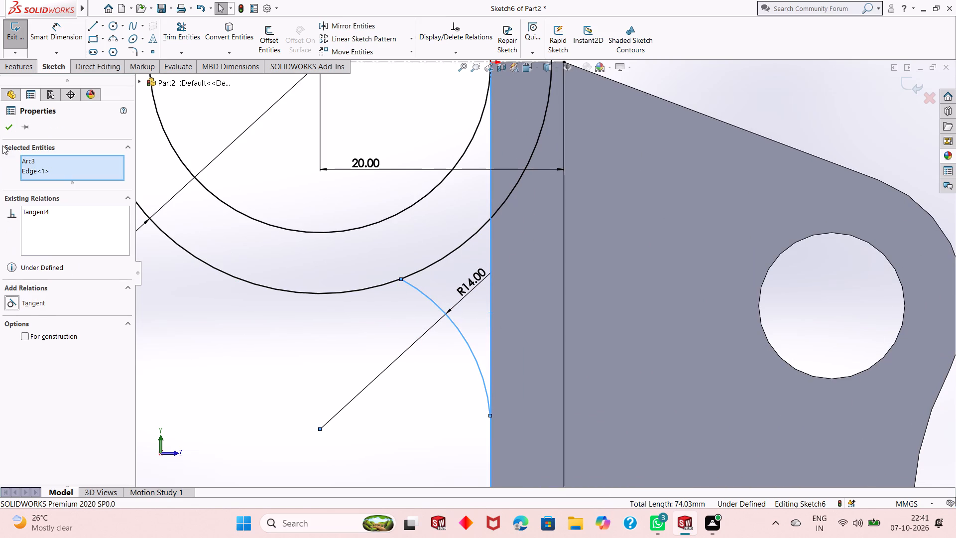
pyautogui.click(11, 131)
# Make the 14 mm radius arc tangent to the 38 mm outer circle.
pyautogui.click(422, 294)
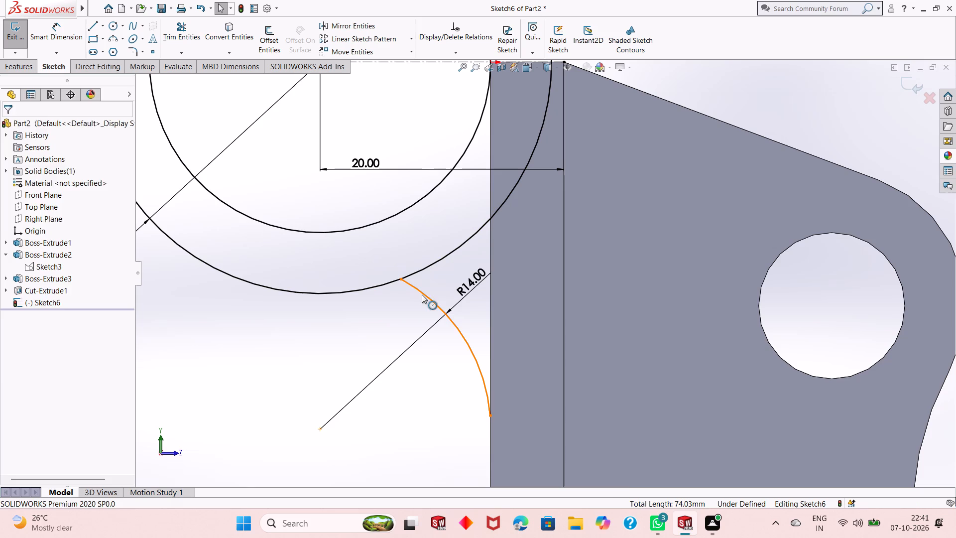
pyautogui.keyDown('ctrl'); pyautogui.click(421, 270); pyautogui.keyUp('ctrl')
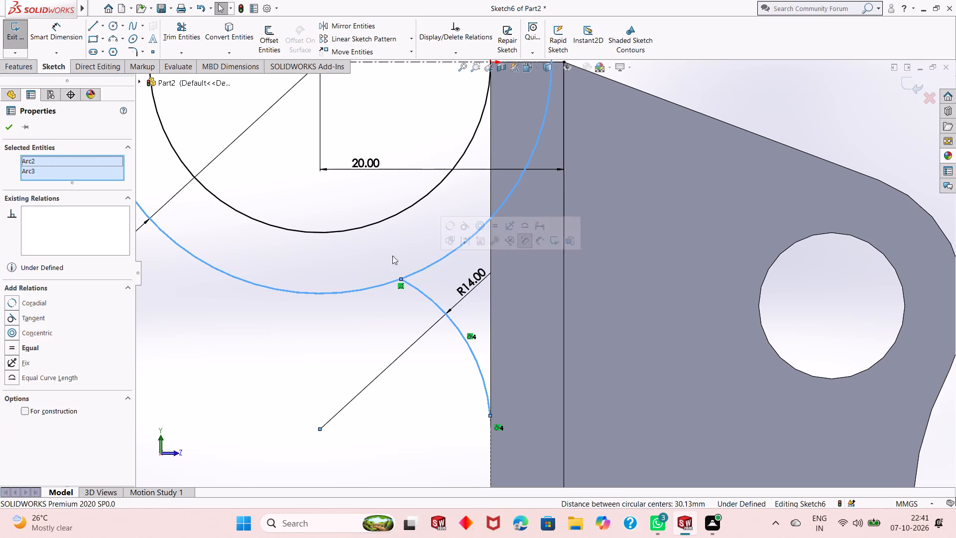
pyautogui.click(29, 314)
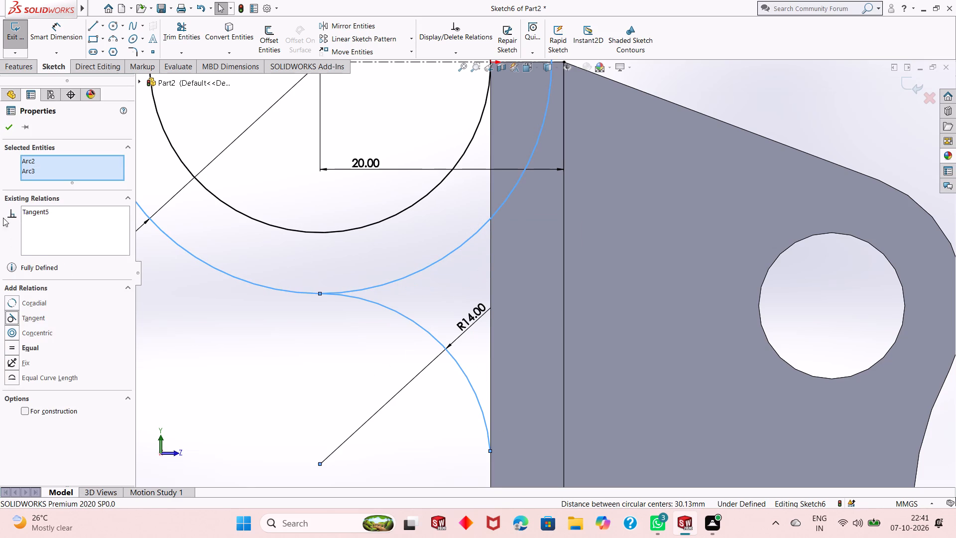
pyautogui.click(3, 130)
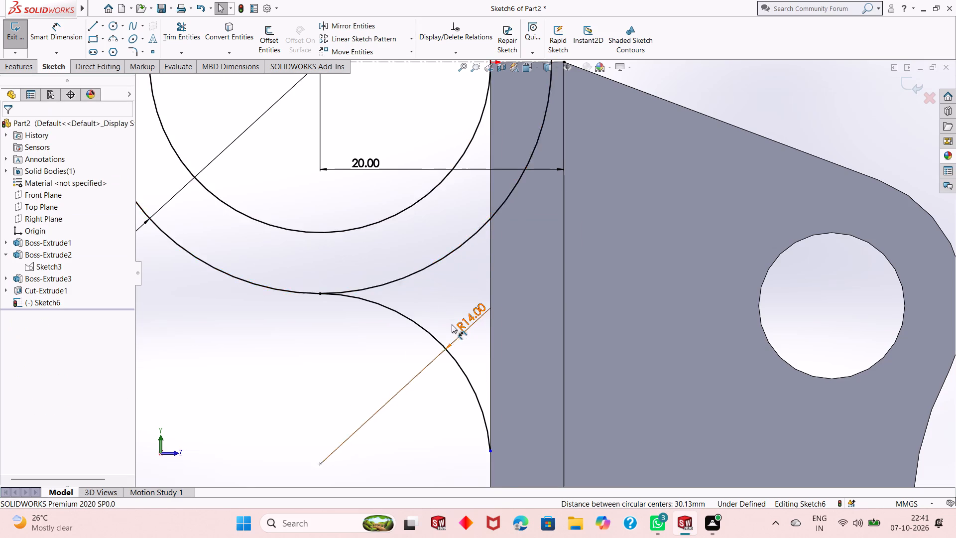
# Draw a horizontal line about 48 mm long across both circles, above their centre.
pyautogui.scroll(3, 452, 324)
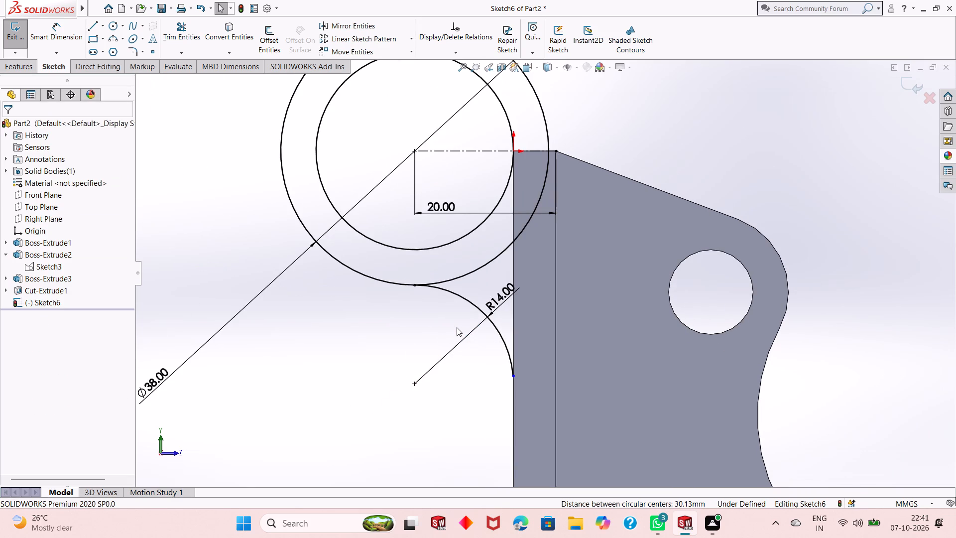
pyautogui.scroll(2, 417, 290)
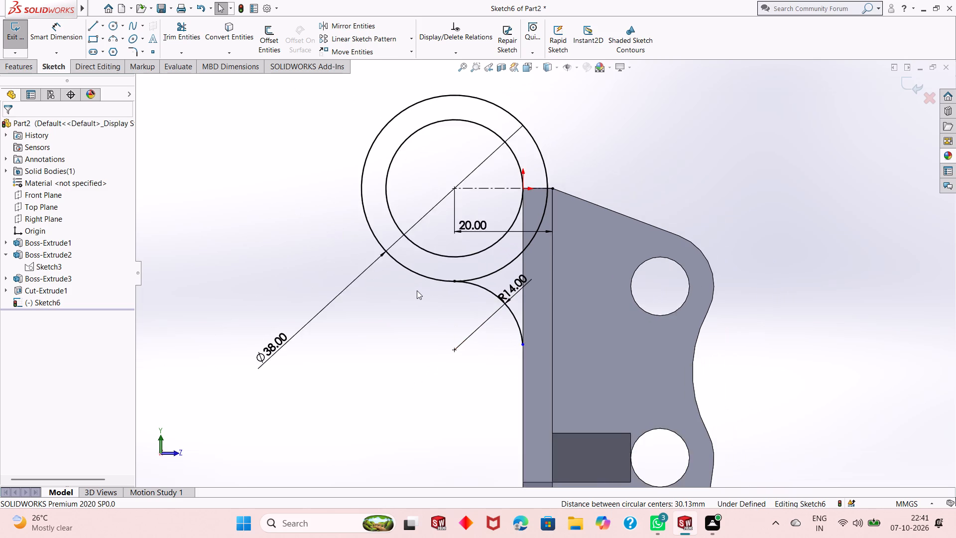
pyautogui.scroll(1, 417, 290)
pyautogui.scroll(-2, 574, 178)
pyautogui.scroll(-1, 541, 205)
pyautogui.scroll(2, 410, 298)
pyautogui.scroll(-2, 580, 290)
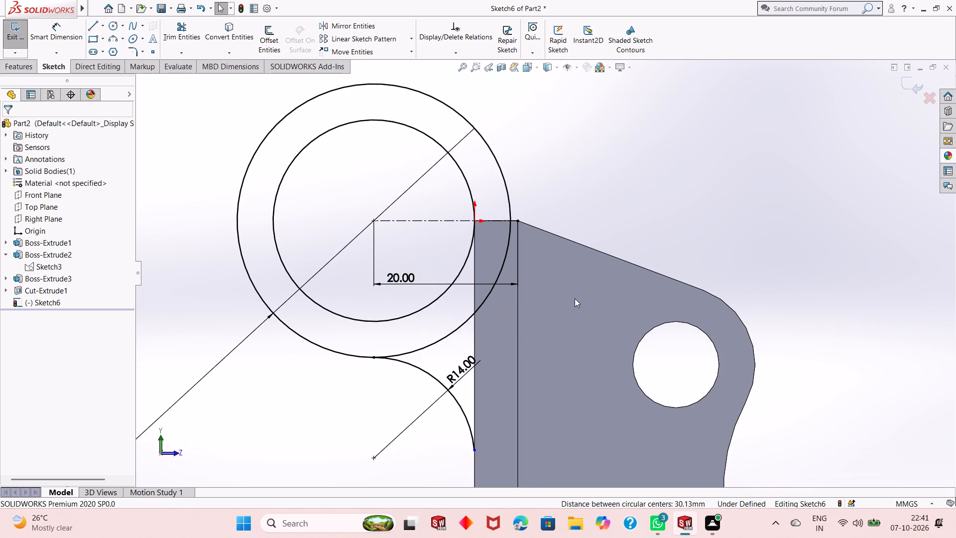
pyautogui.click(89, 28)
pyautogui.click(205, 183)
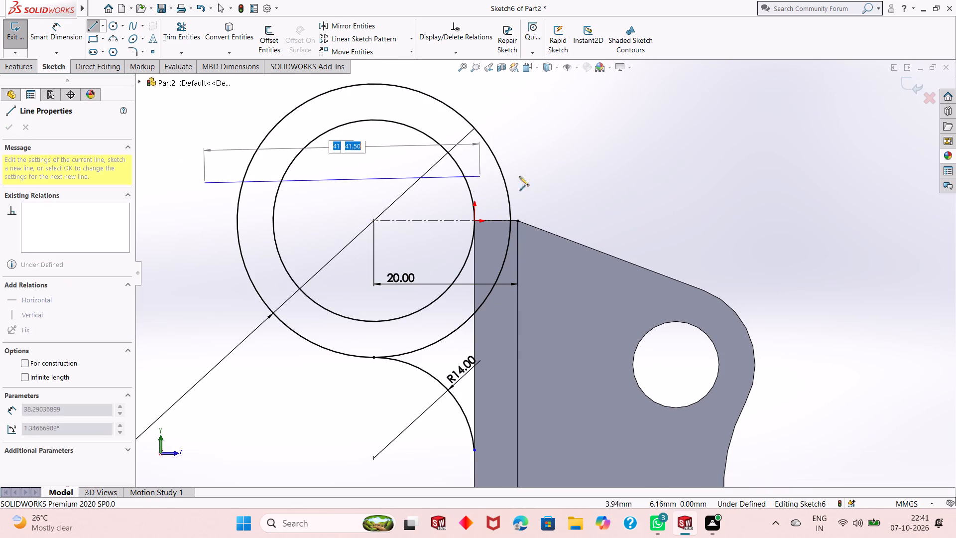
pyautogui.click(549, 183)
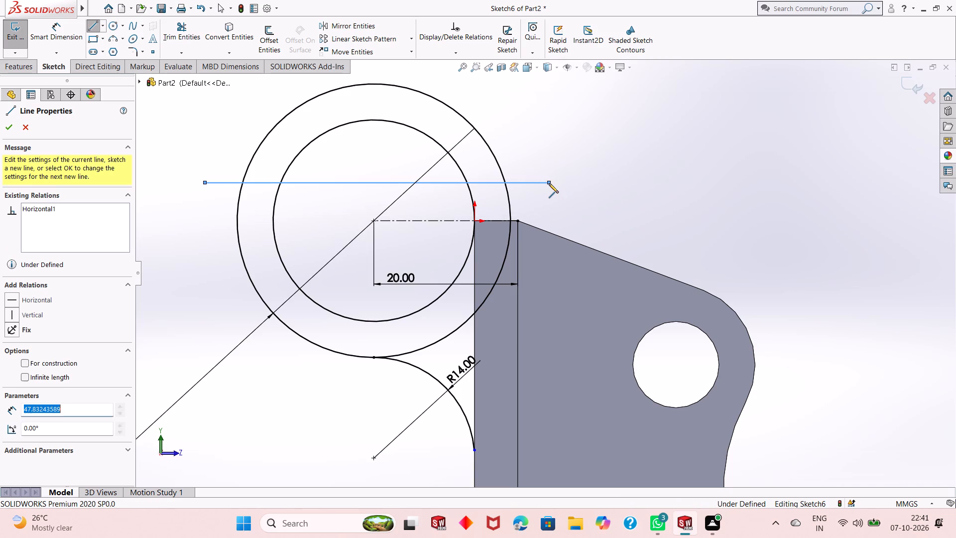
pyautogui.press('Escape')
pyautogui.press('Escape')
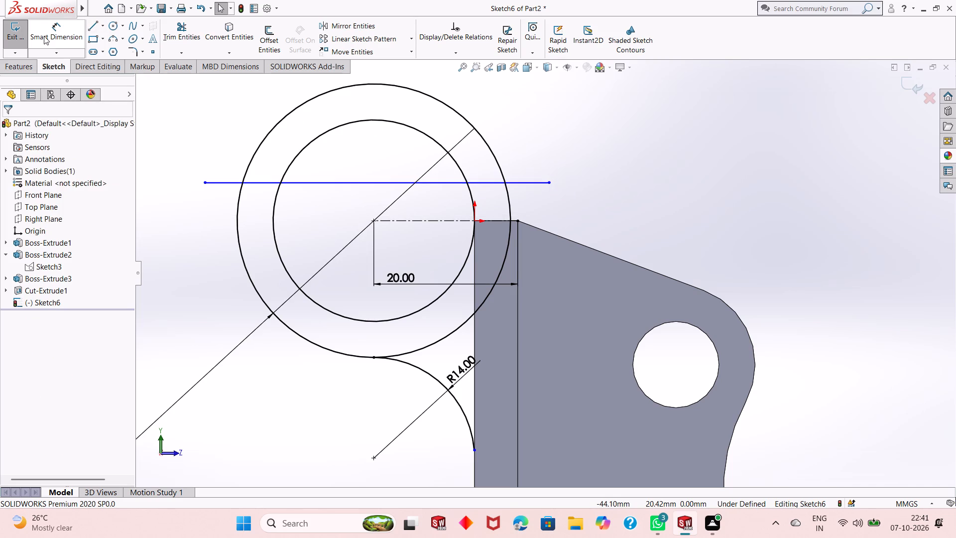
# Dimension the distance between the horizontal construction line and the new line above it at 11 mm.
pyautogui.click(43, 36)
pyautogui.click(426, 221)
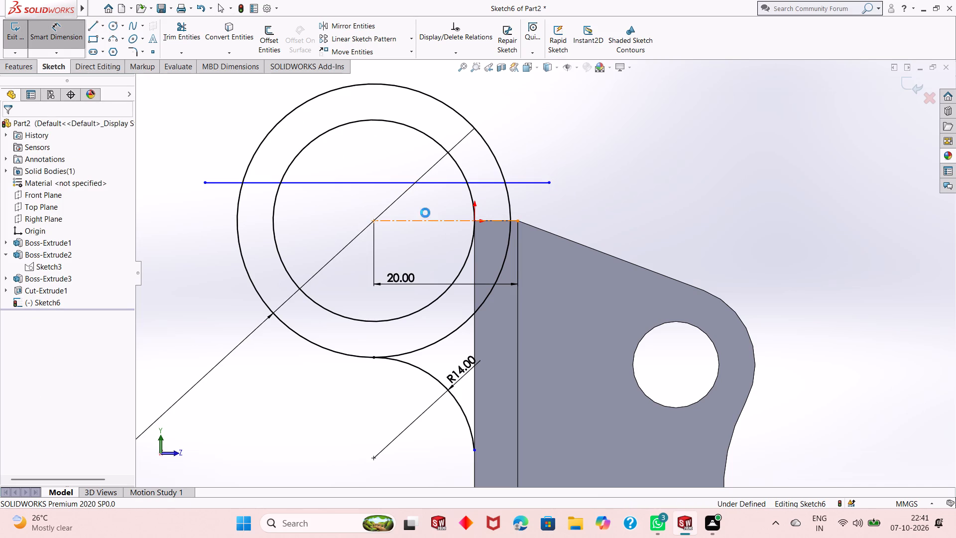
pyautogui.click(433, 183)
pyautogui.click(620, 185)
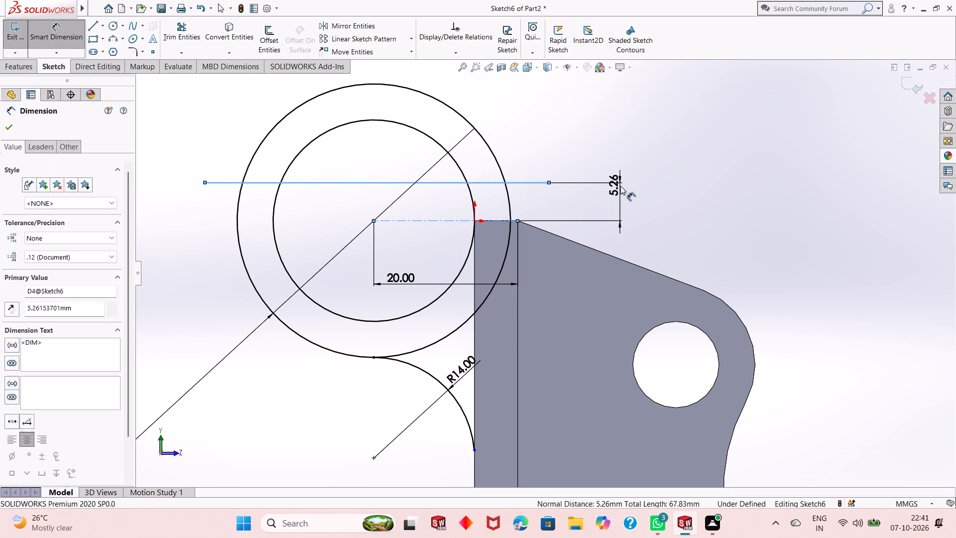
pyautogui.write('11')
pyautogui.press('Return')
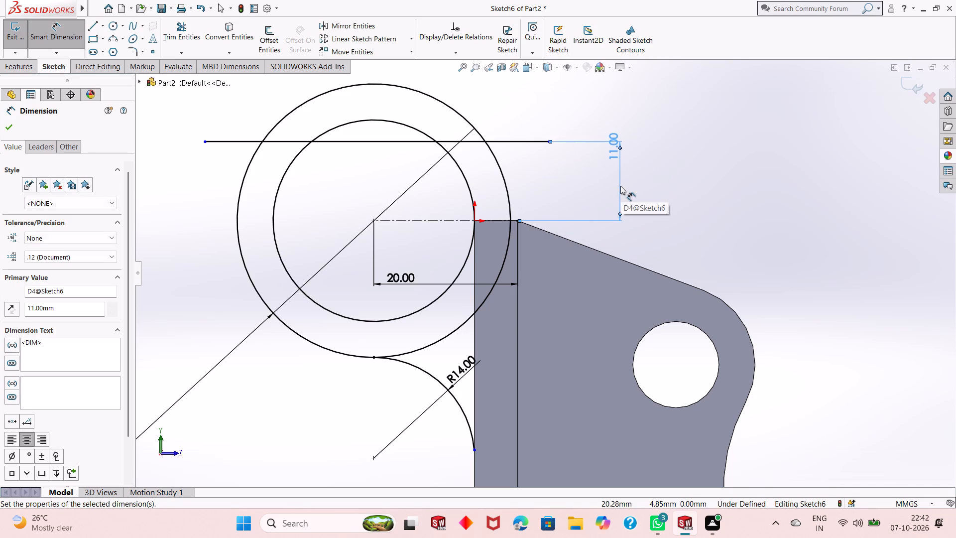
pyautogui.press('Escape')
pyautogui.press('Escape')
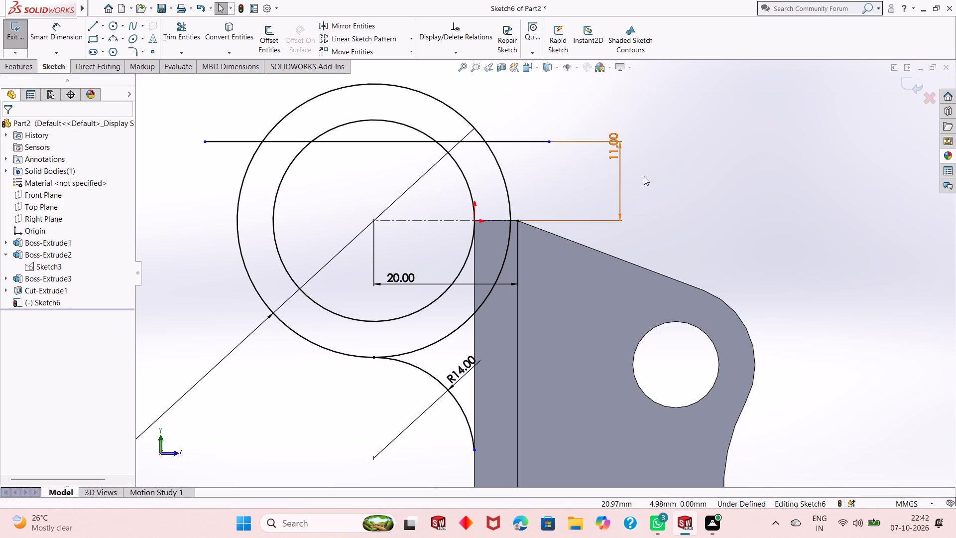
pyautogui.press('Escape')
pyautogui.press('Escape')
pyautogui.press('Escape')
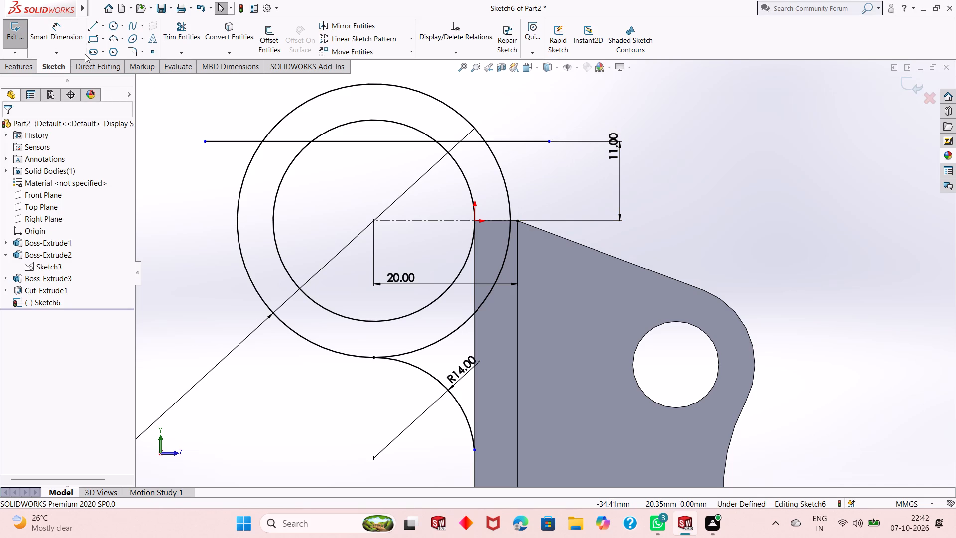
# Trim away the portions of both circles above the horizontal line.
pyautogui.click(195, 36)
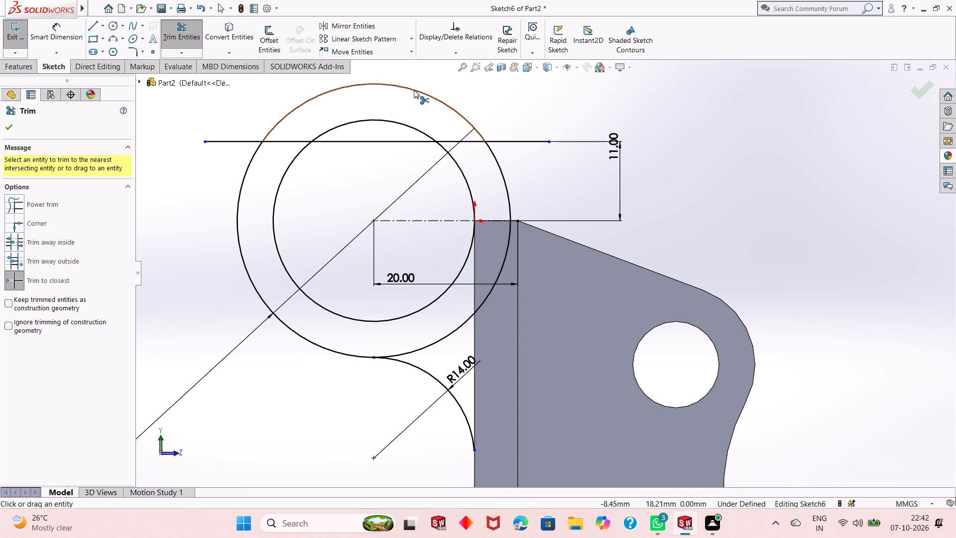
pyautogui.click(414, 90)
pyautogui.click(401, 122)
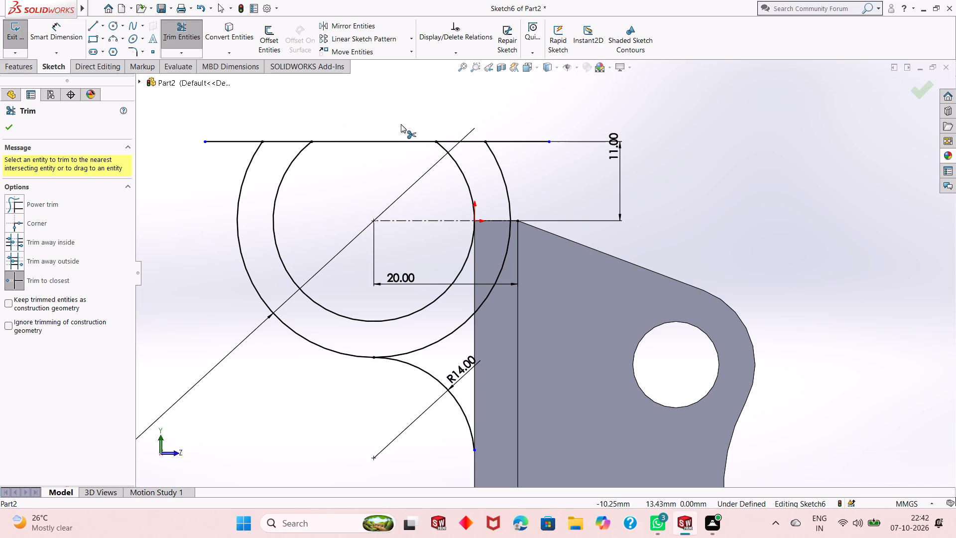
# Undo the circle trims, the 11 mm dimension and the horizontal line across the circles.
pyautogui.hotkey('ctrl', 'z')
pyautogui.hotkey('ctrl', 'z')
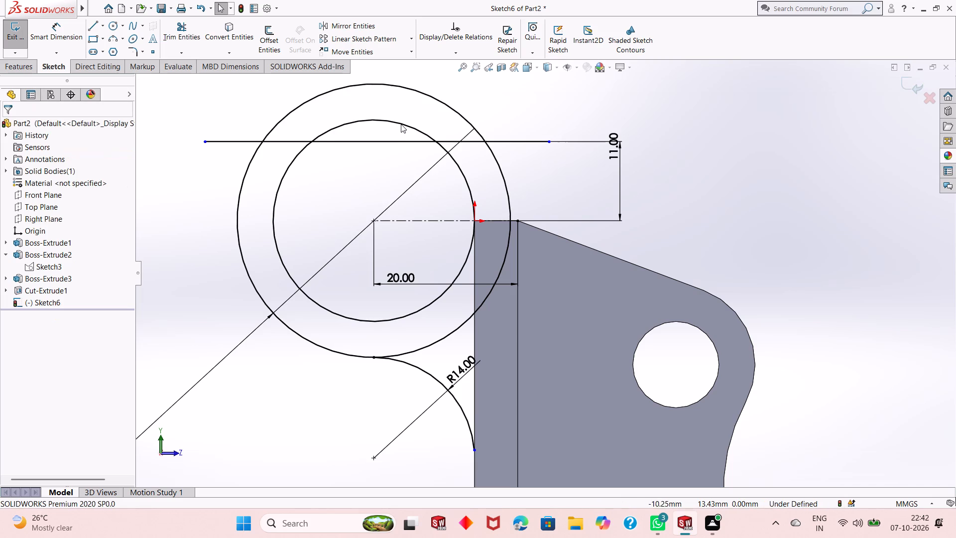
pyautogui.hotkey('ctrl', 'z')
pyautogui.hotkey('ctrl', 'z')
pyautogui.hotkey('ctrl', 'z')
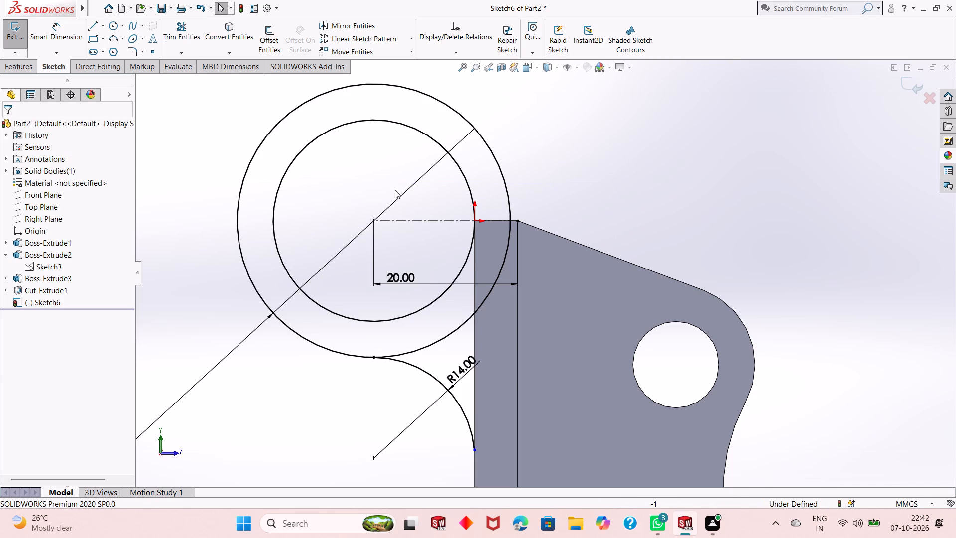
# Draw a horizontal construction line from the circles' common centre to the outer circle, on the side away from the plate.
pyautogui.click(104, 29)
pyautogui.click(106, 50)
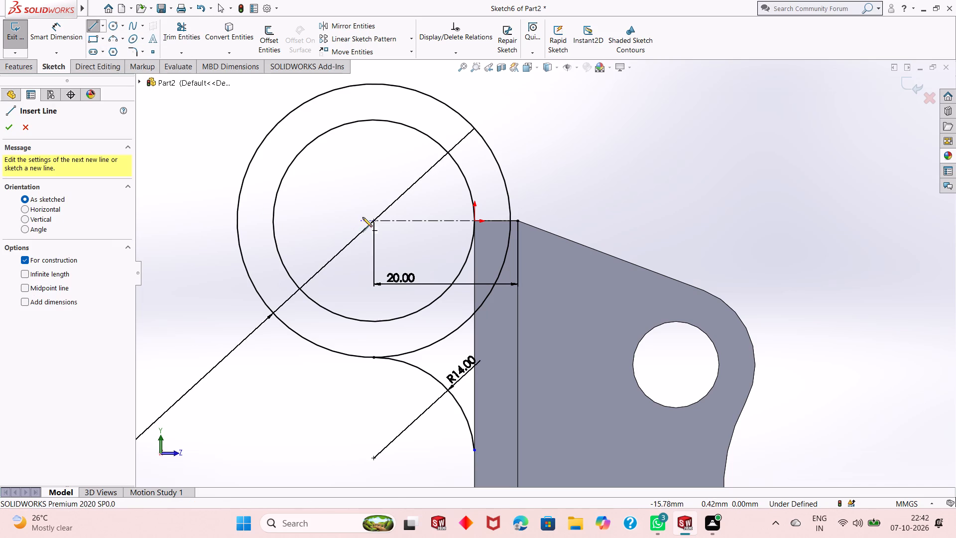
pyautogui.click(374, 222)
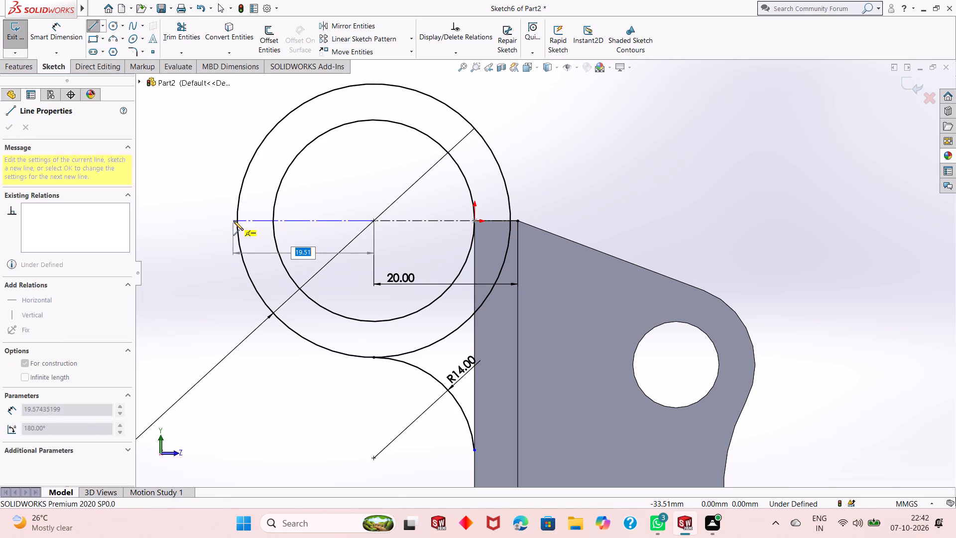
pyautogui.click(237, 221)
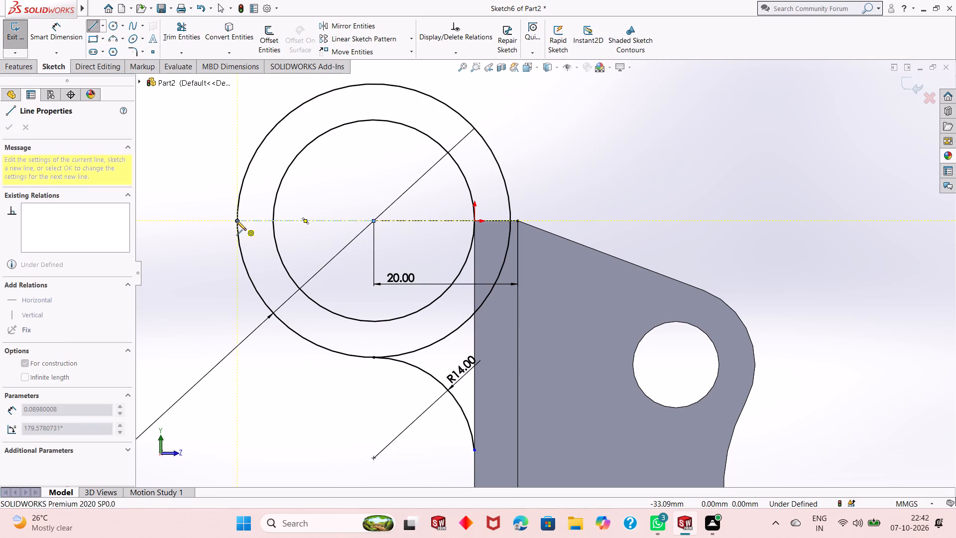
pyautogui.press('Escape')
pyautogui.press('Escape')
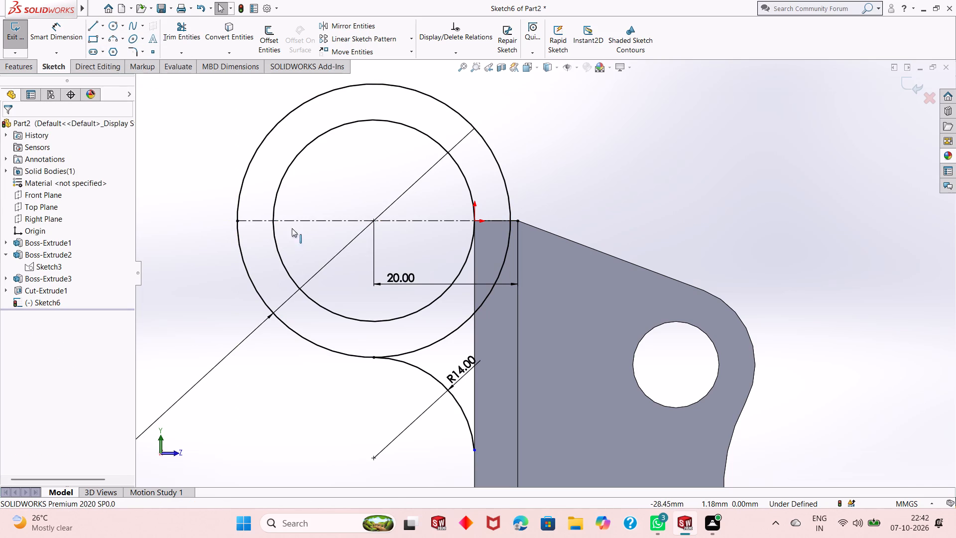
# Trim away the upper halves of both circles and the outer circle's lower portion between the 14 mm arc and the horizontal line.
pyautogui.scroll(-5, 323, 218)
pyautogui.scroll(2, 325, 253)
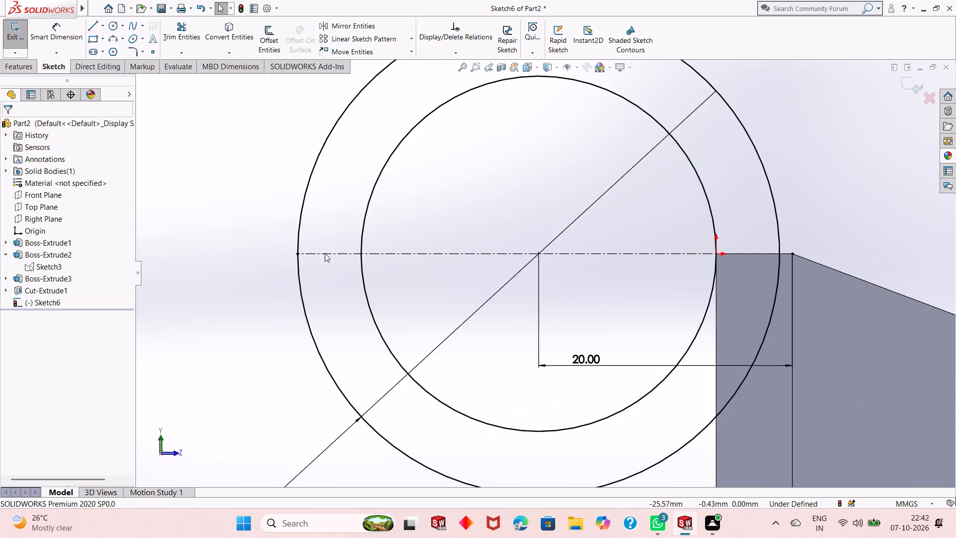
pyautogui.scroll(2, 325, 253)
pyautogui.click(180, 45)
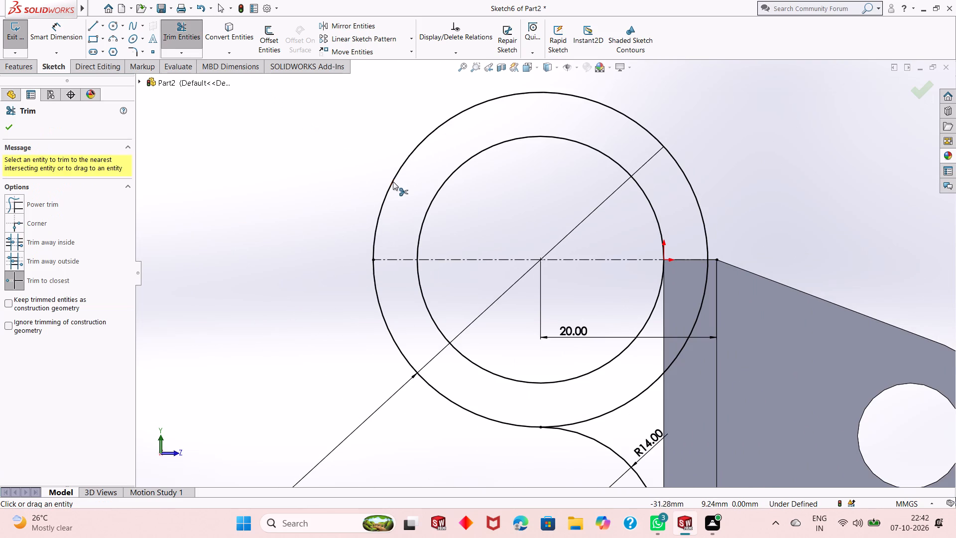
pyautogui.click(393, 182)
pyautogui.click(424, 221)
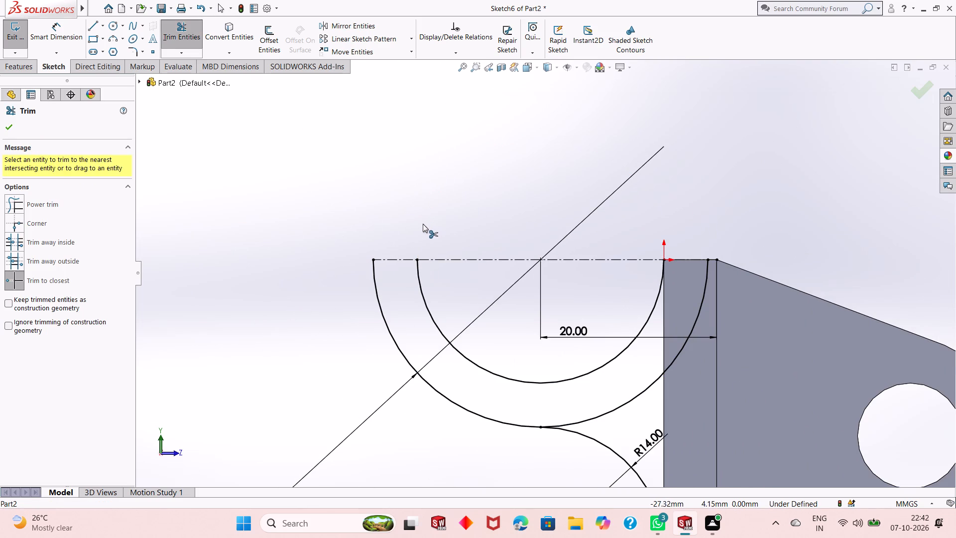
pyautogui.scroll(5, 423, 224)
pyautogui.scroll(-3, 662, 319)
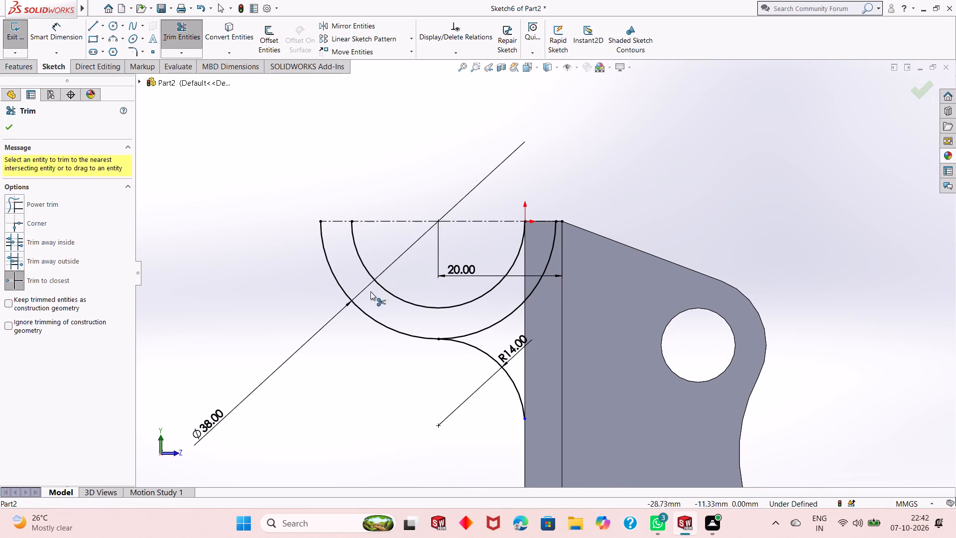
pyautogui.click(500, 321)
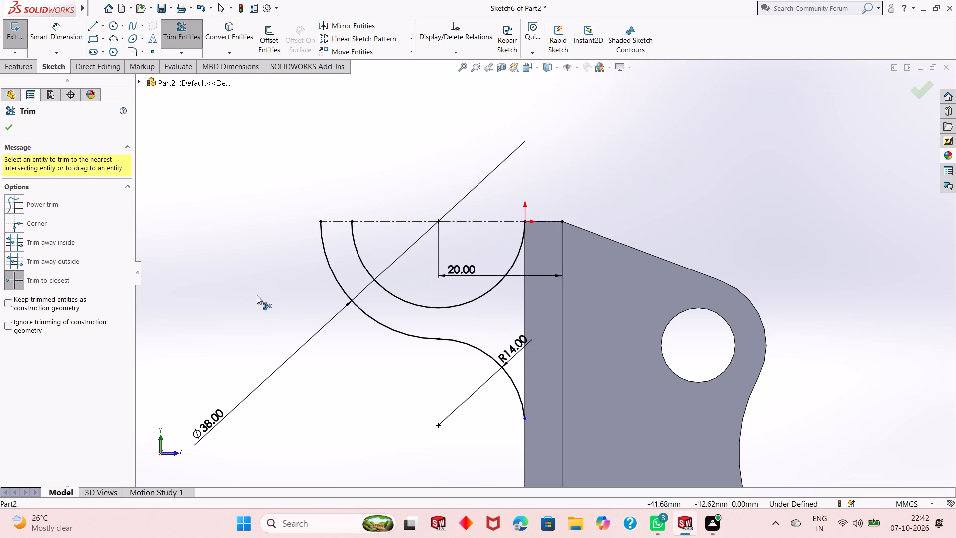
pyautogui.rightClick(197, 255)
pyautogui.click(218, 281)
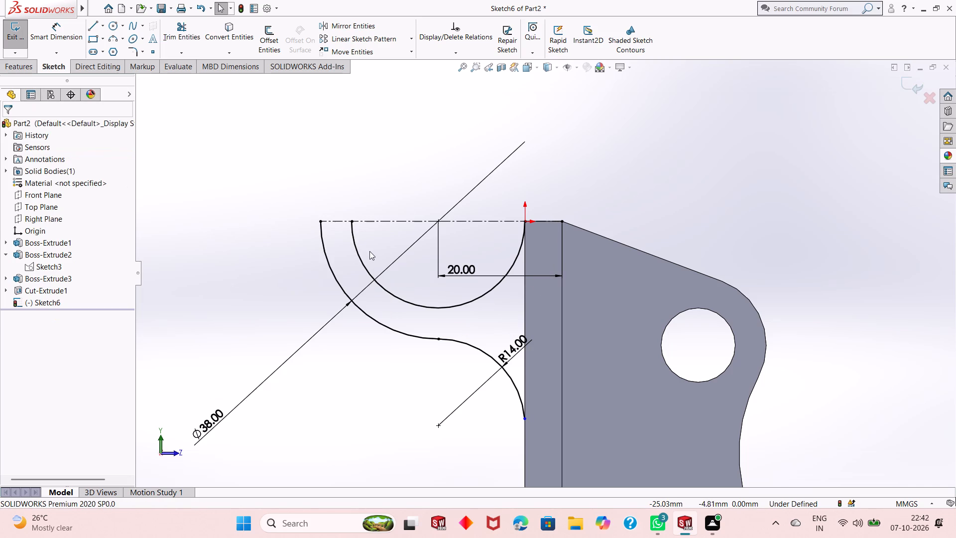
# Draw an 11 mm high, 5 mm wide corner rectangle standing on the free ends of the two trimmed arcs.
pyautogui.scroll(1, 280, 155)
pyautogui.scroll(-1, 386, 201)
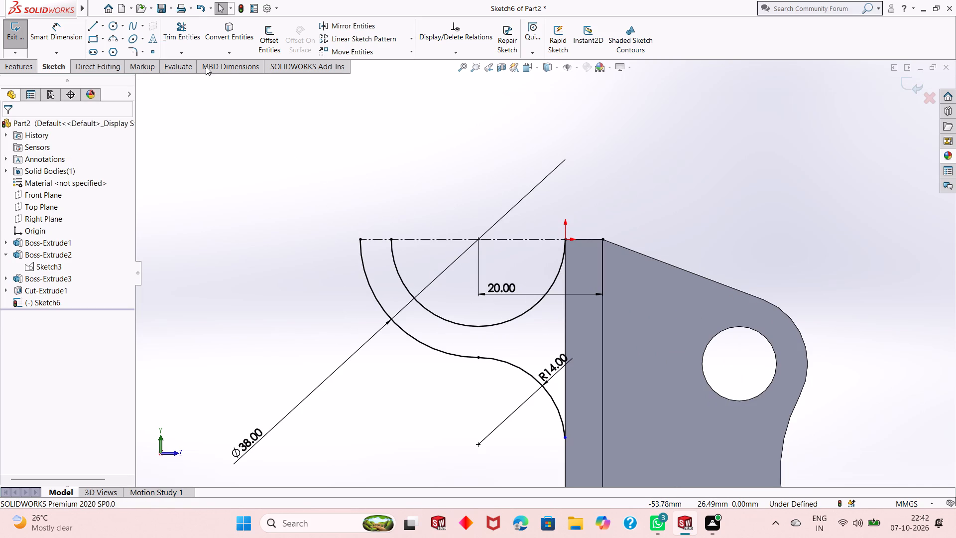
pyautogui.click(95, 43)
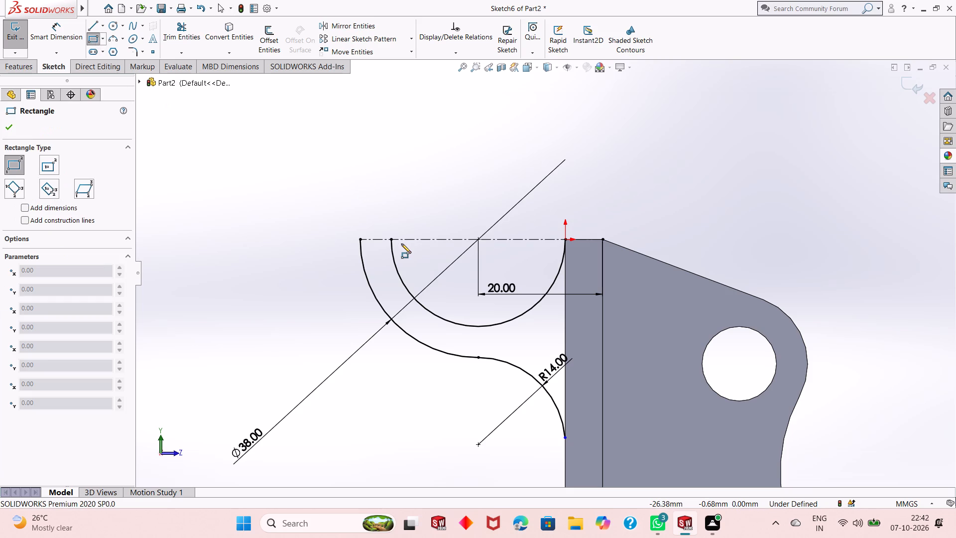
pyautogui.click(393, 238)
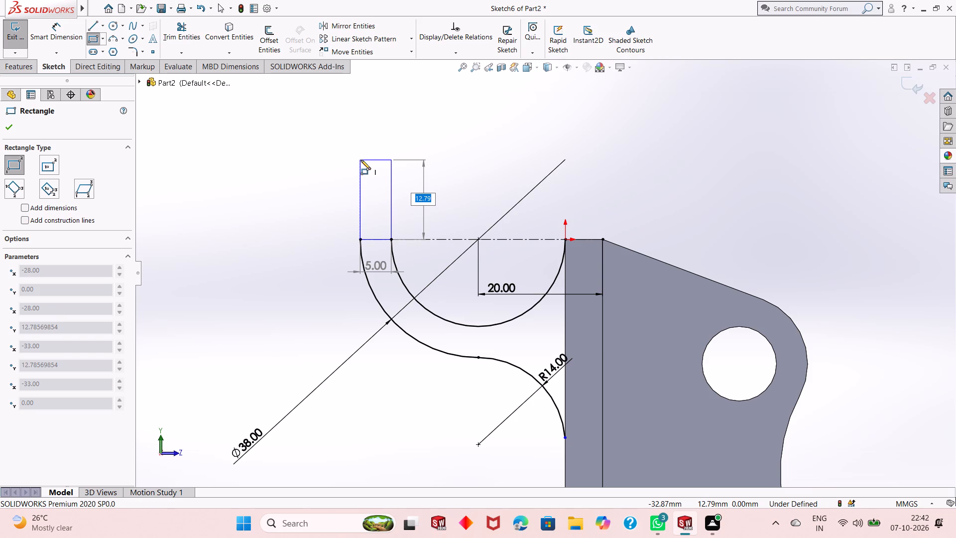
pyautogui.write('11')
pyautogui.press('Return')
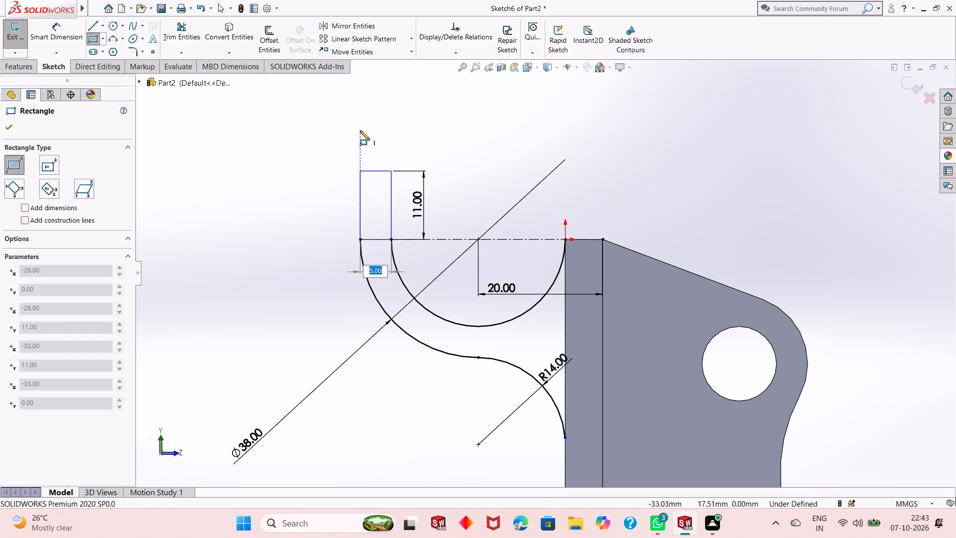
pyautogui.press('5')
pyautogui.press('Return')
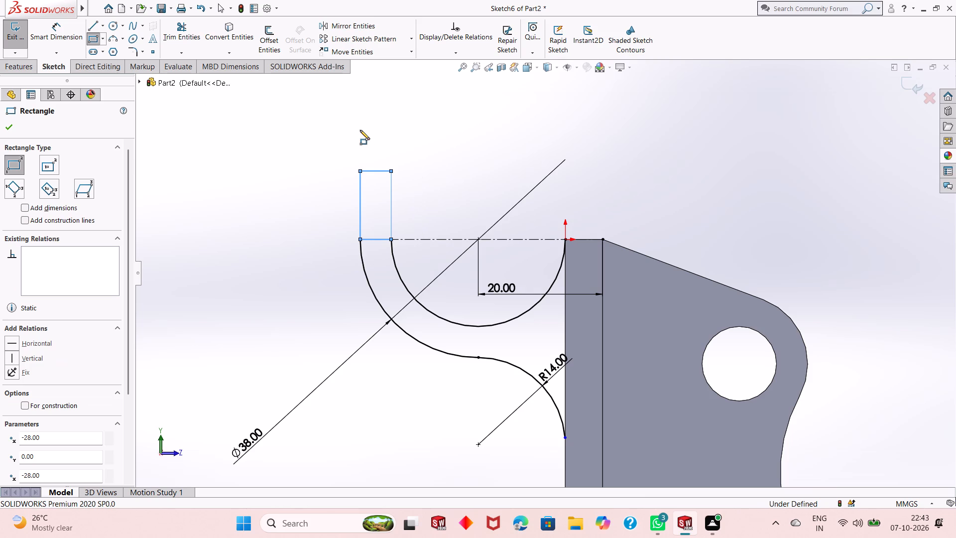
pyautogui.rightClick(281, 141)
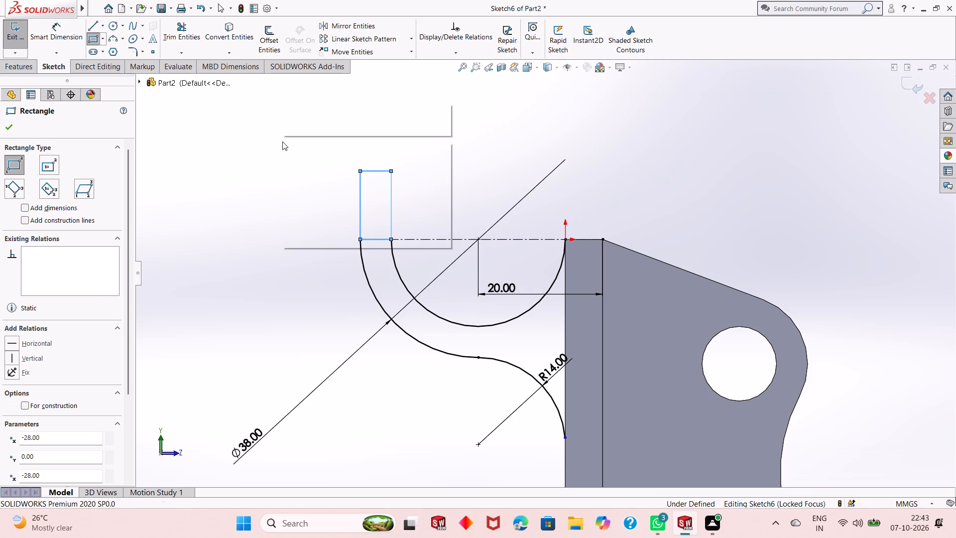
pyautogui.click(293, 145)
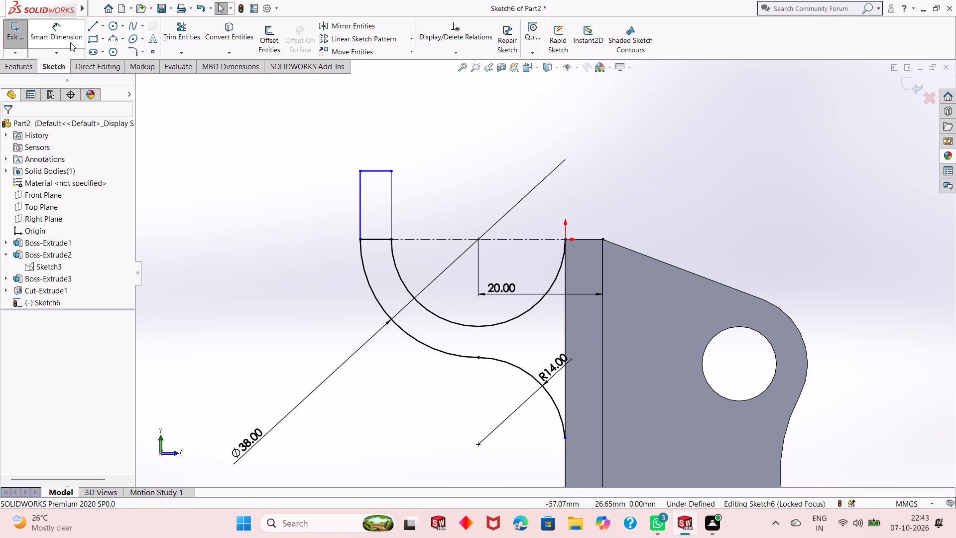
# Dimension the rectangle's outer vertical side at 11 mm and its upper edge at 5 mm.
pyautogui.click(70, 42)
pyautogui.click(358, 223)
pyautogui.click(328, 239)
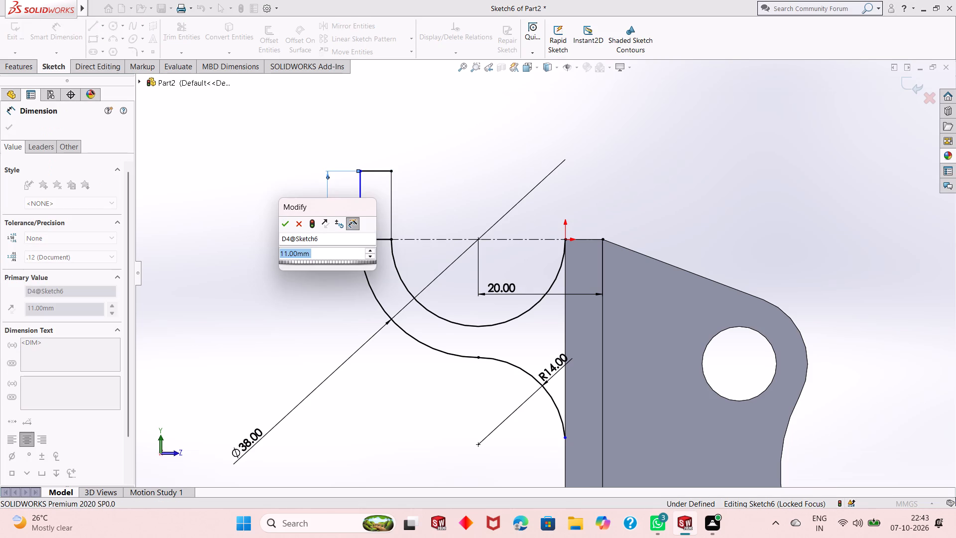
pyautogui.press('Return')
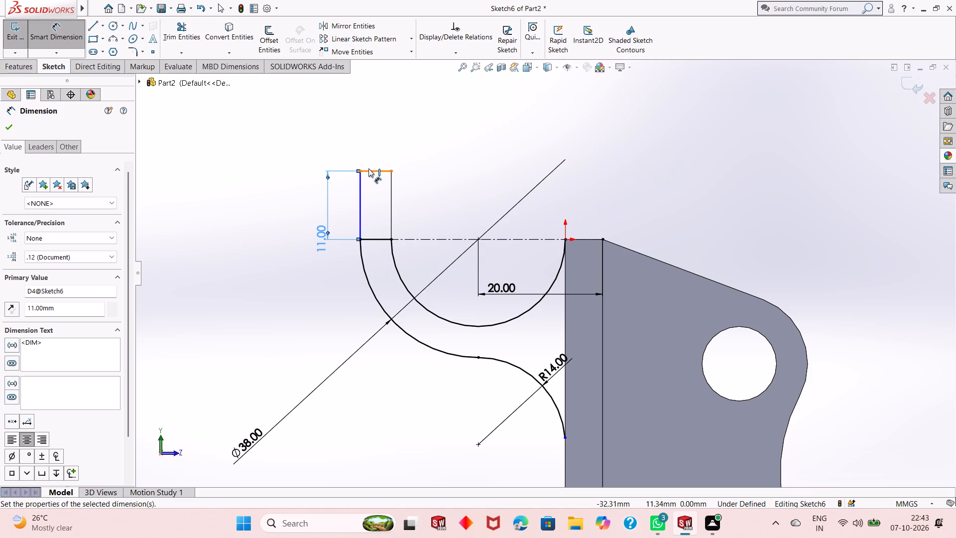
pyautogui.click(378, 169)
pyautogui.click(383, 140)
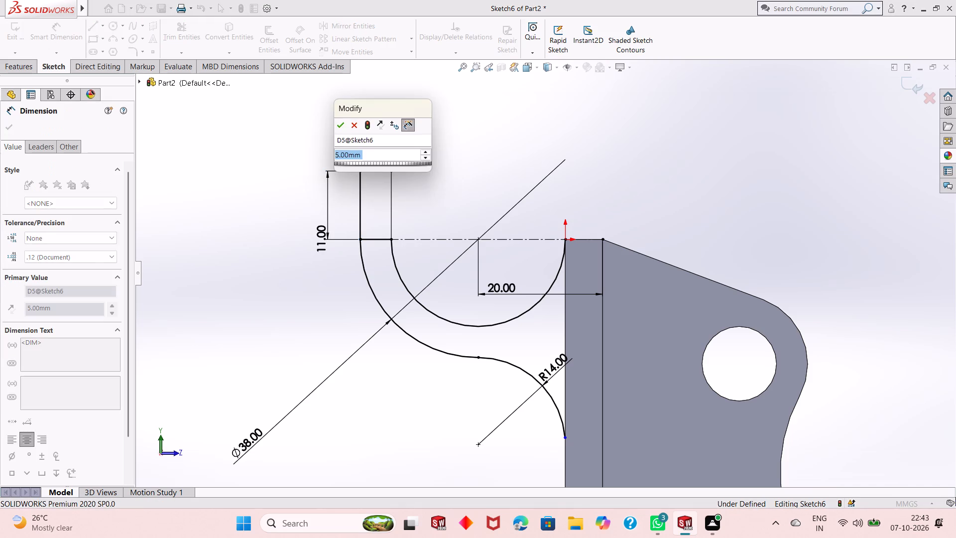
pyautogui.press('Return')
pyautogui.rightClick(299, 164)
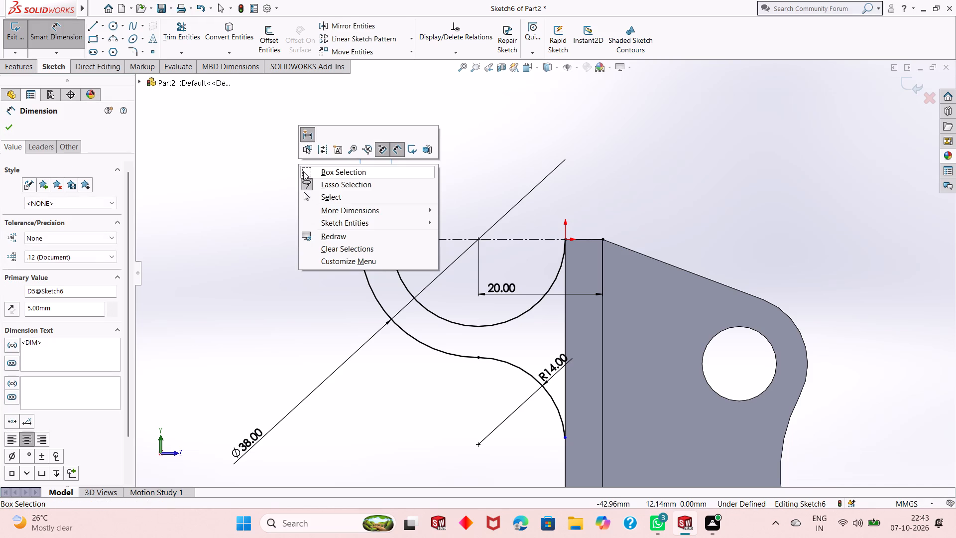
pyautogui.click(314, 195)
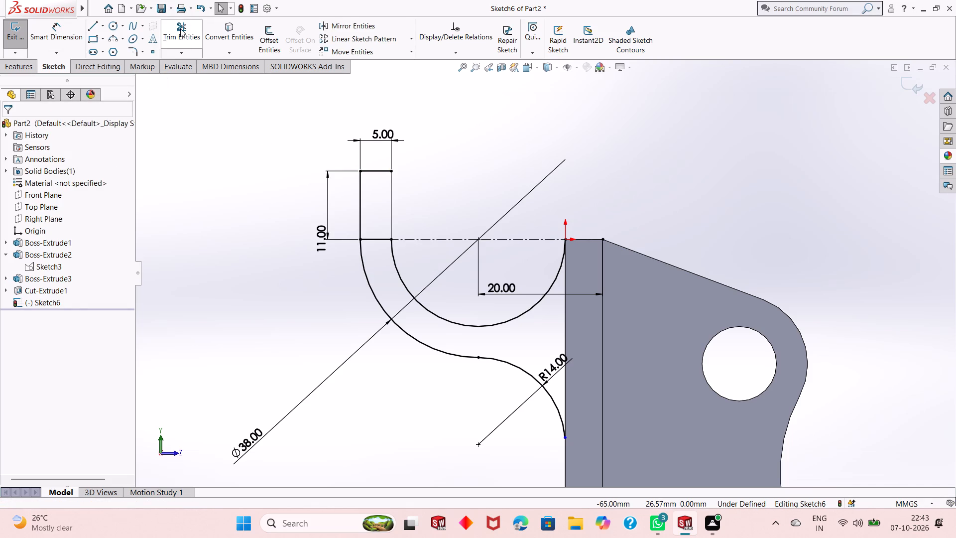
# Trim away the rectangle's bottom edge between the two arc ends to open it into the hook profile.
pyautogui.click(180, 28)
pyautogui.click(378, 239)
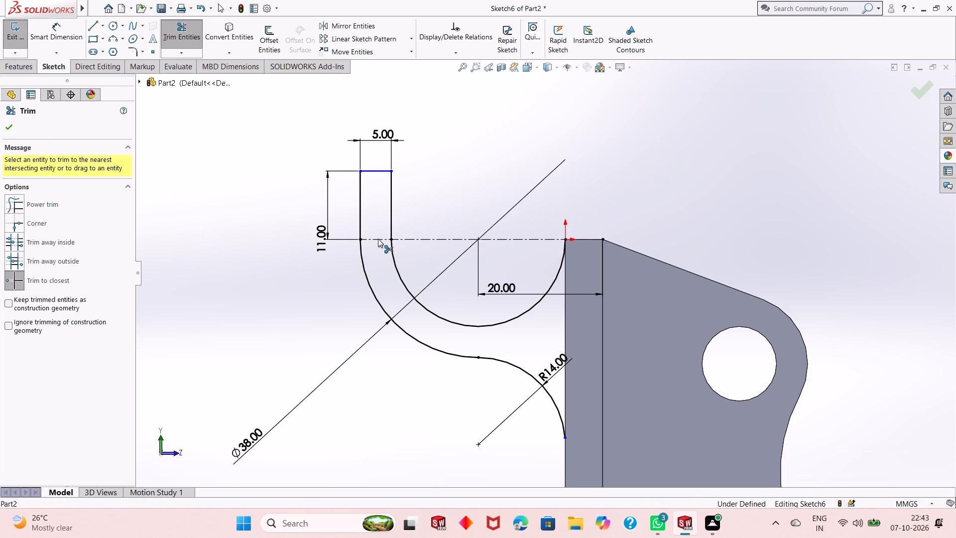
pyautogui.click(376, 241)
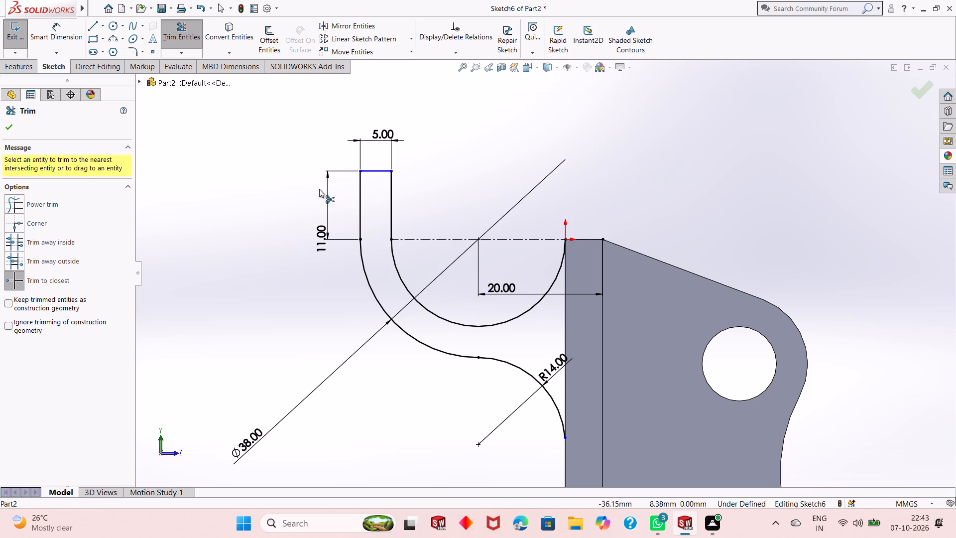
pyautogui.rightClick(249, 191)
pyautogui.click(269, 223)
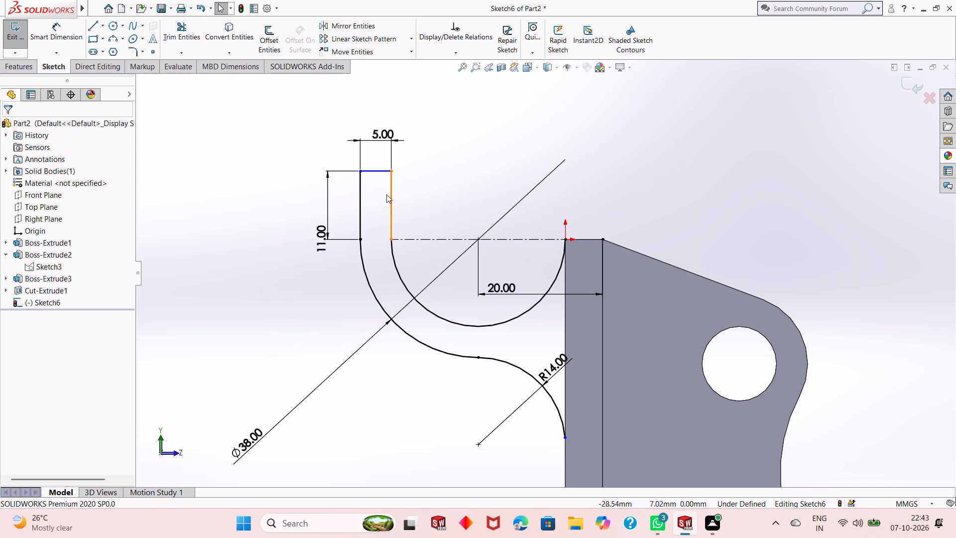
# Dimension the rectangle's inner vertical side at 11 mm.
pyautogui.click(81, 41)
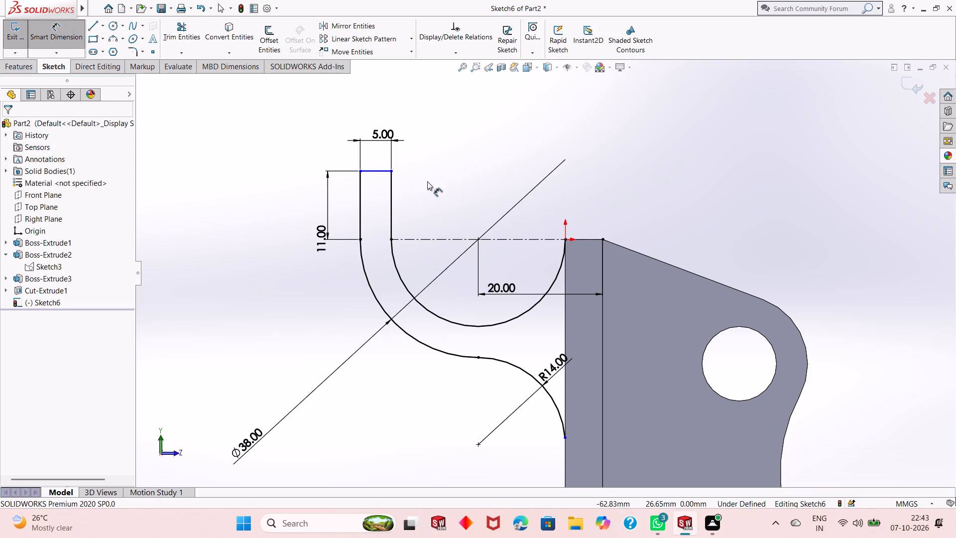
pyautogui.click(389, 201)
pyautogui.click(307, 211)
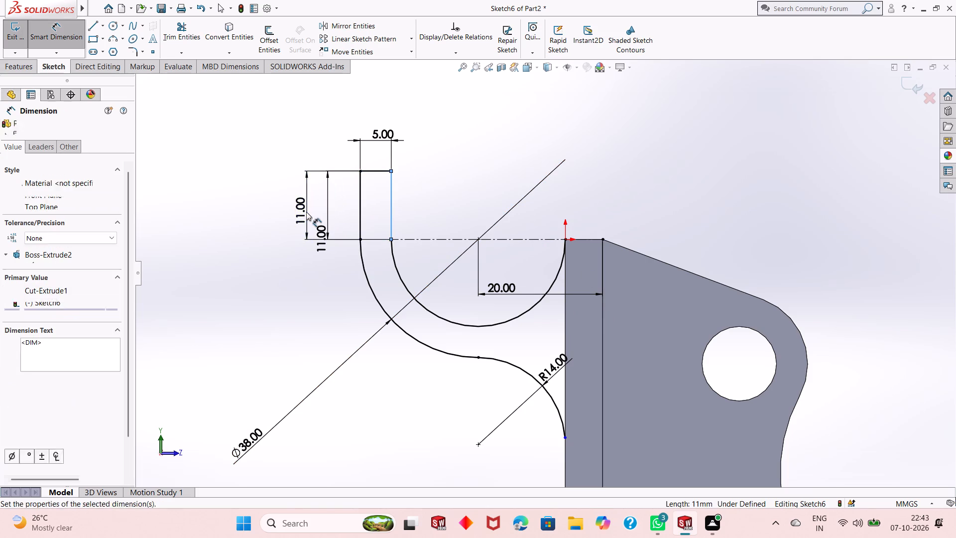
pyautogui.press('Return')
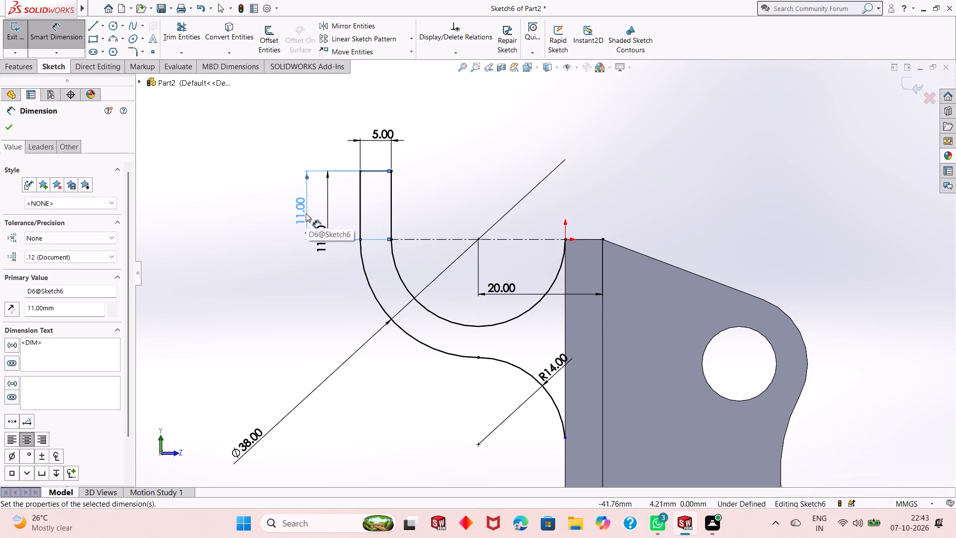
pyautogui.rightClick(232, 232)
pyautogui.click(260, 268)
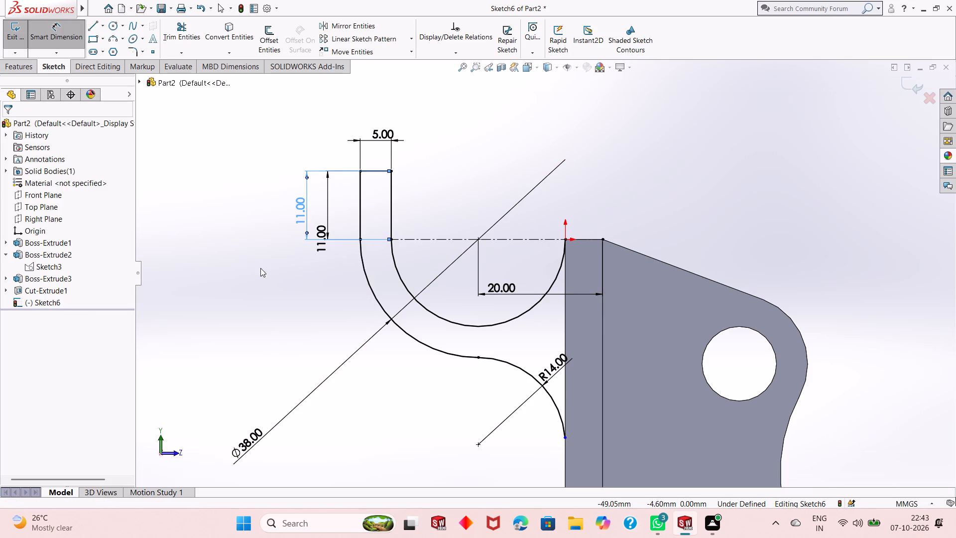
# Make the lower endpoint of the 14 mm arc coincident with the plate's vertical edge.
pyautogui.scroll(1, 339, 282)
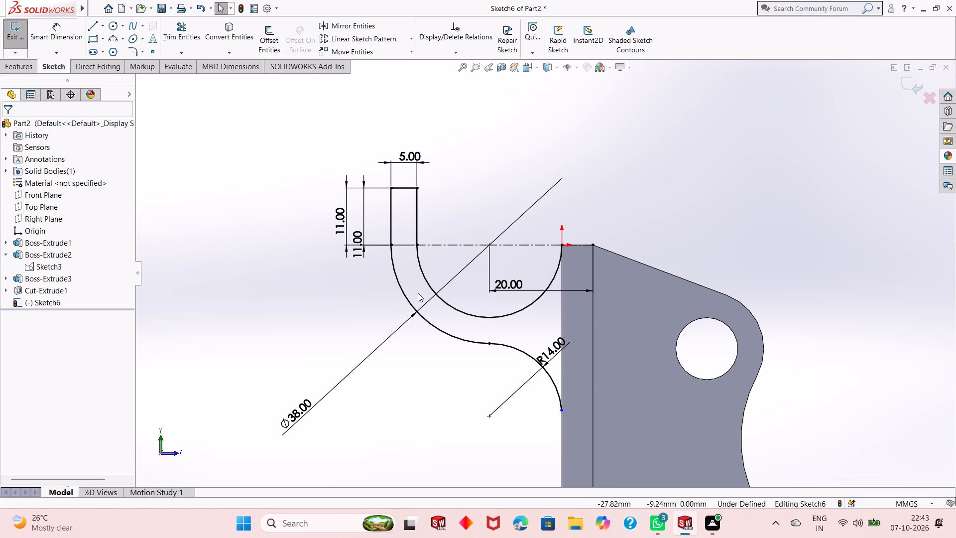
pyautogui.scroll(1, 510, 399)
pyautogui.scroll(-2, 595, 399)
pyautogui.scroll(-2, 544, 400)
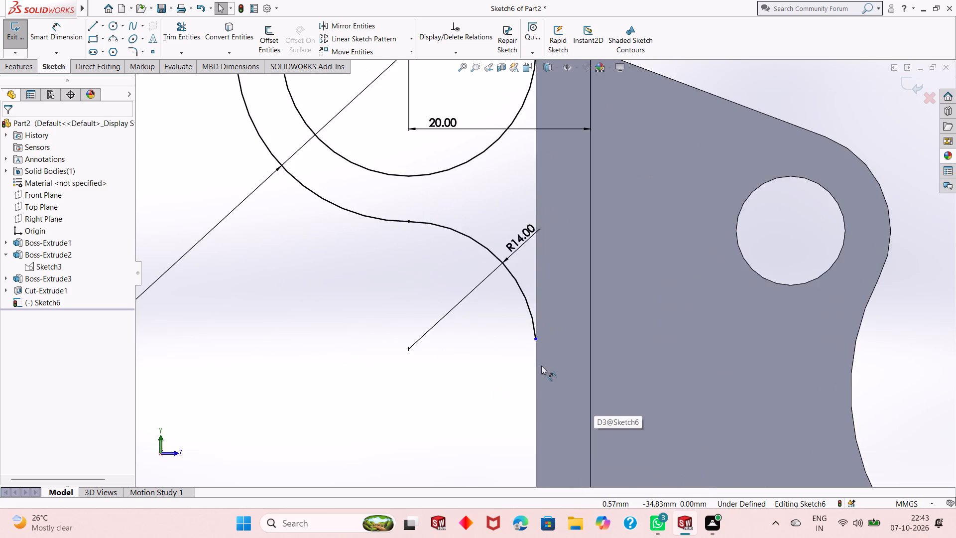
pyautogui.scroll(-3, 541, 366)
pyautogui.scroll(-4, 520, 323)
pyautogui.click(551, 266)
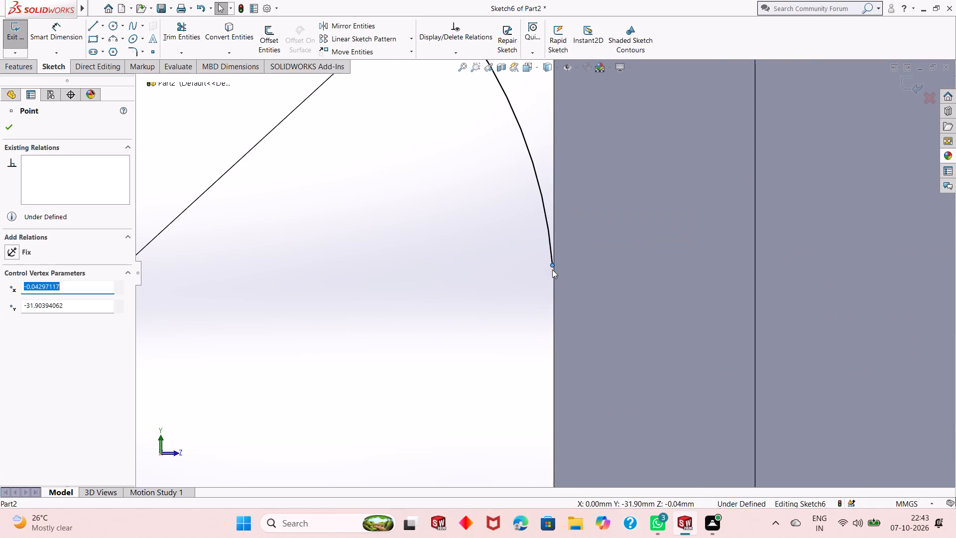
pyautogui.keyDown('ctrl'); pyautogui.click(553, 280); pyautogui.keyUp('ctrl')
pyautogui.click(596, 236)
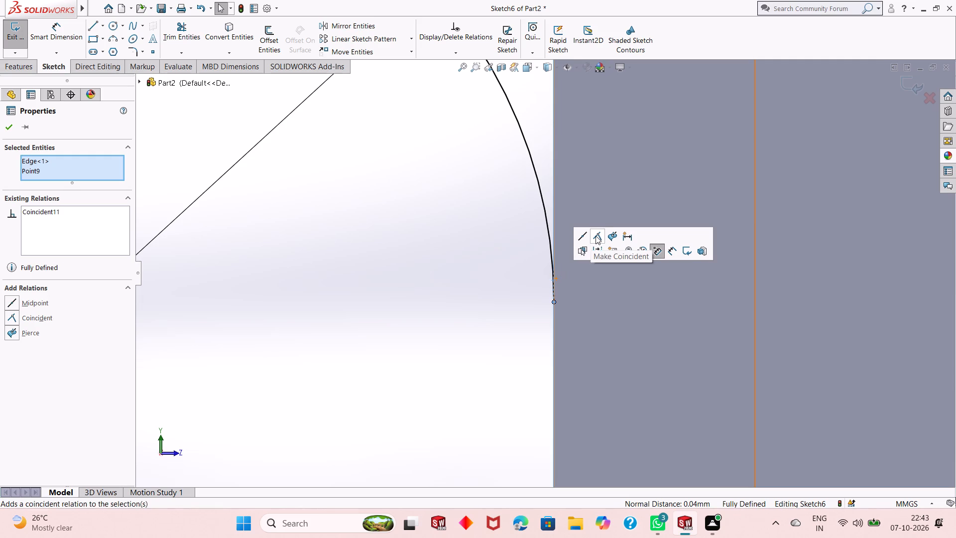
pyautogui.click(11, 124)
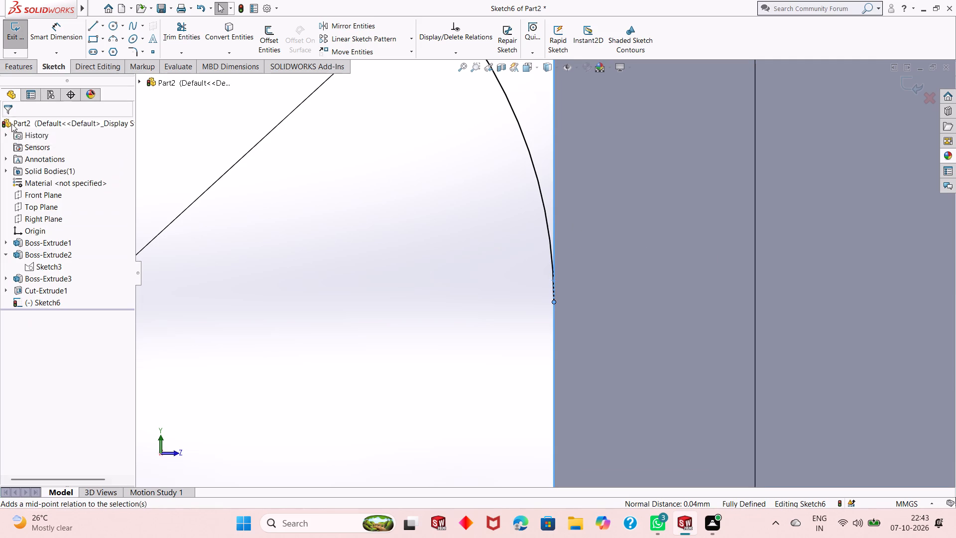
pyautogui.scroll(5, 421, 317)
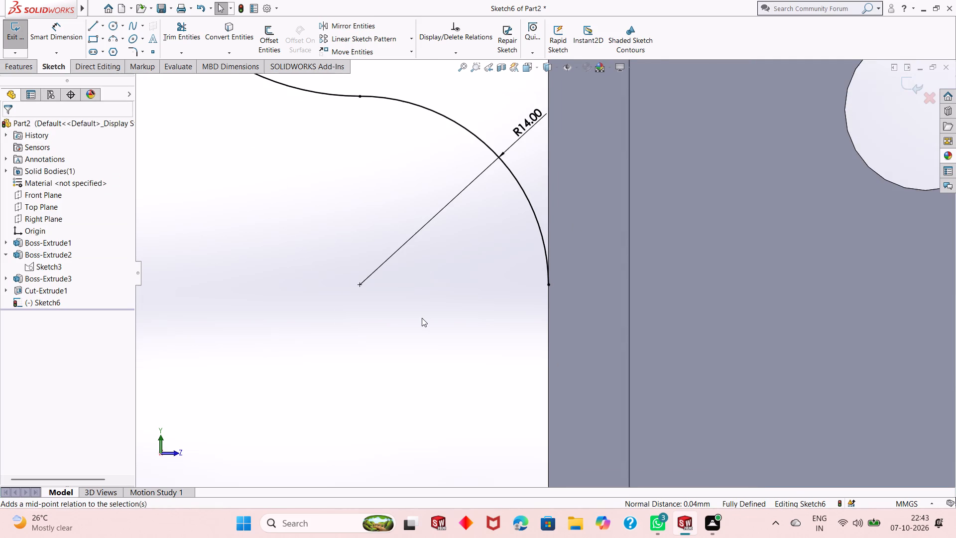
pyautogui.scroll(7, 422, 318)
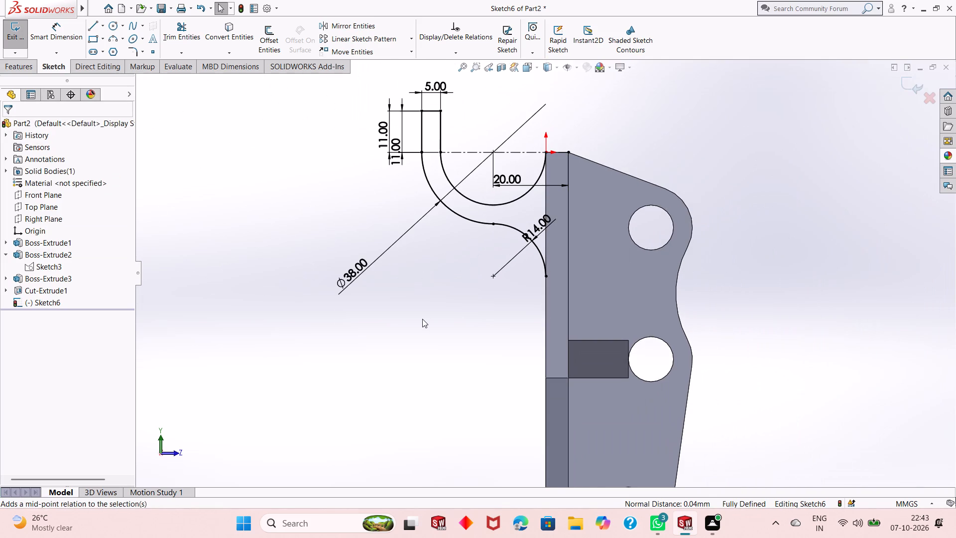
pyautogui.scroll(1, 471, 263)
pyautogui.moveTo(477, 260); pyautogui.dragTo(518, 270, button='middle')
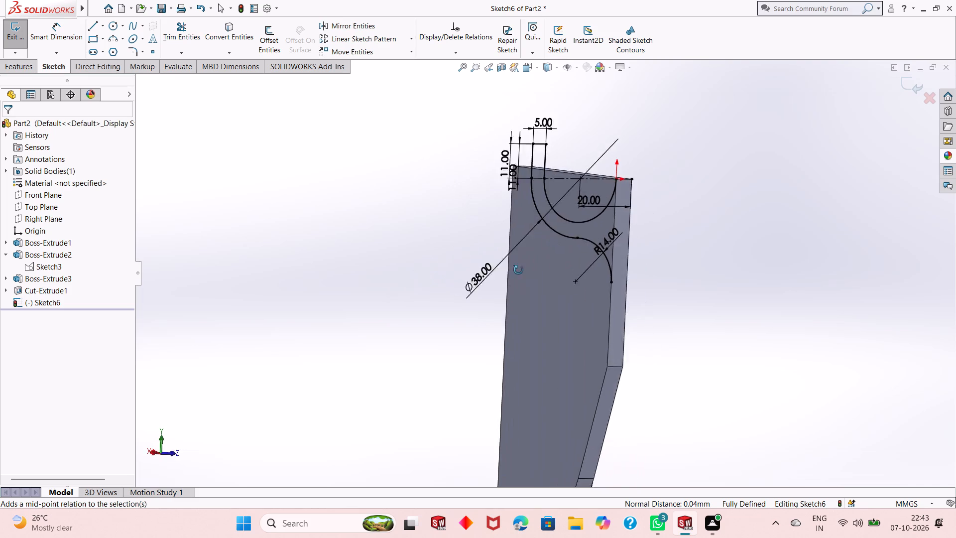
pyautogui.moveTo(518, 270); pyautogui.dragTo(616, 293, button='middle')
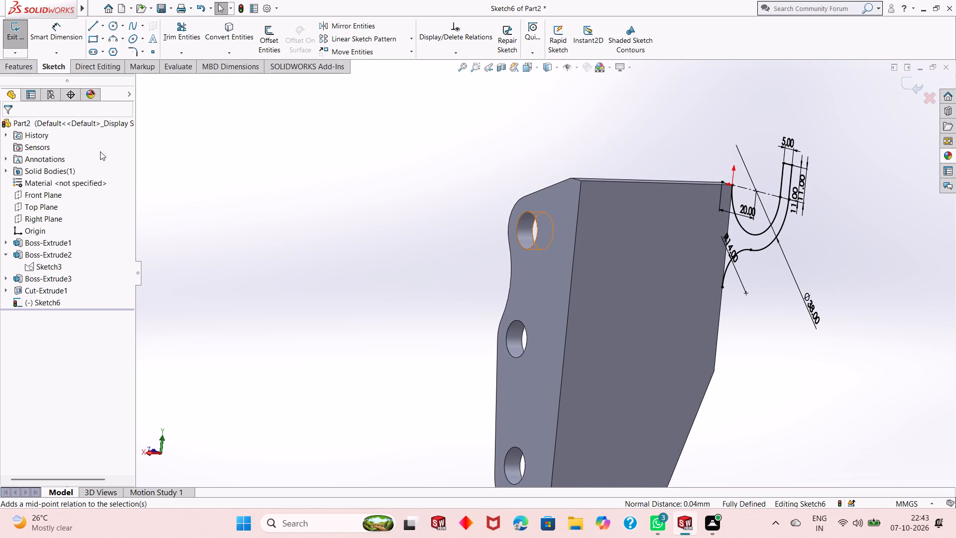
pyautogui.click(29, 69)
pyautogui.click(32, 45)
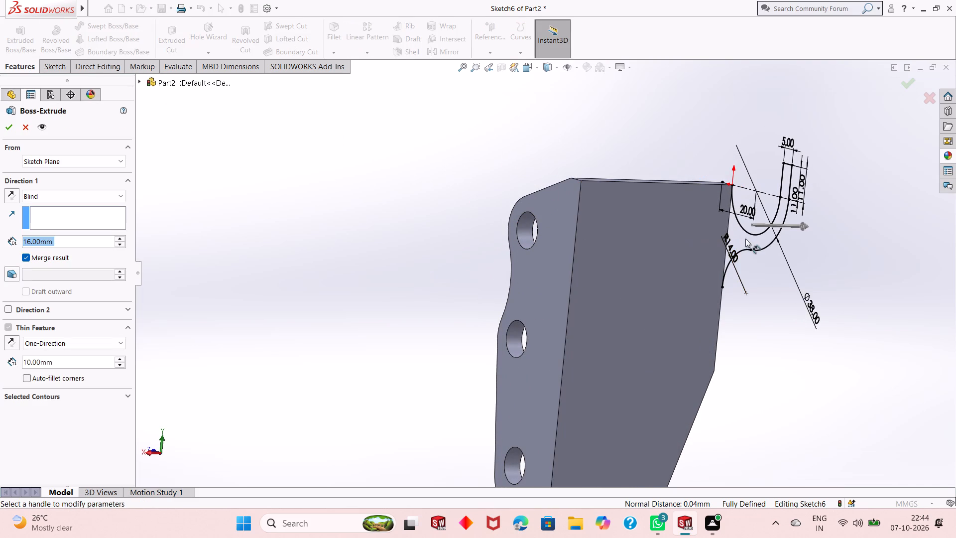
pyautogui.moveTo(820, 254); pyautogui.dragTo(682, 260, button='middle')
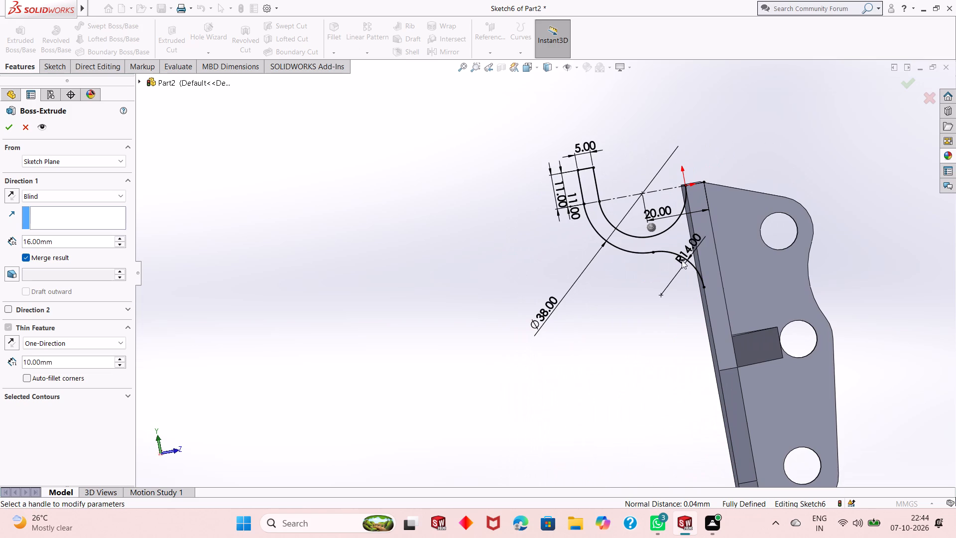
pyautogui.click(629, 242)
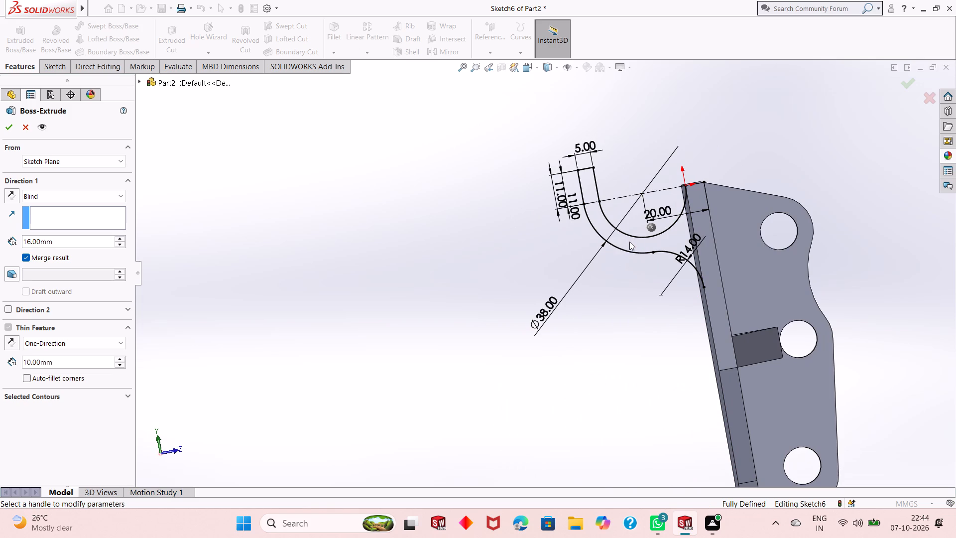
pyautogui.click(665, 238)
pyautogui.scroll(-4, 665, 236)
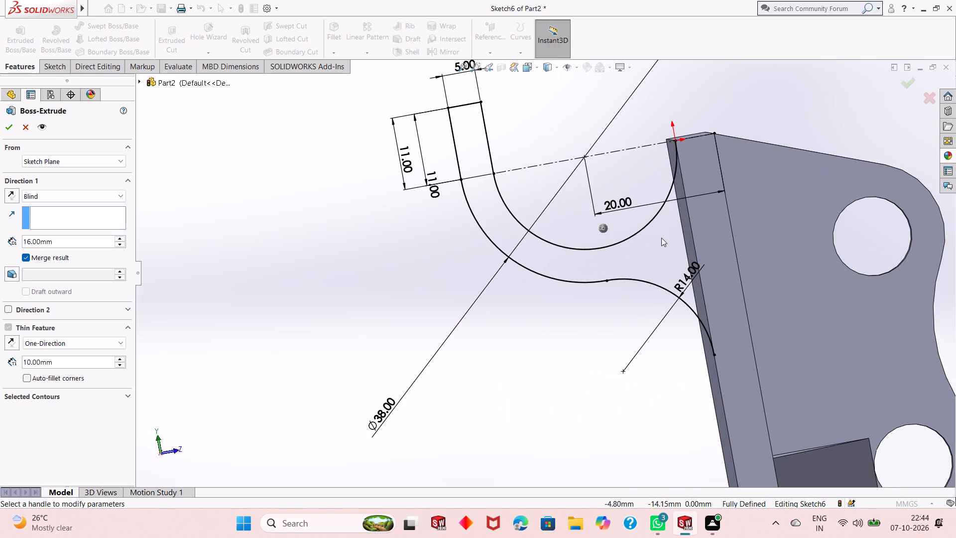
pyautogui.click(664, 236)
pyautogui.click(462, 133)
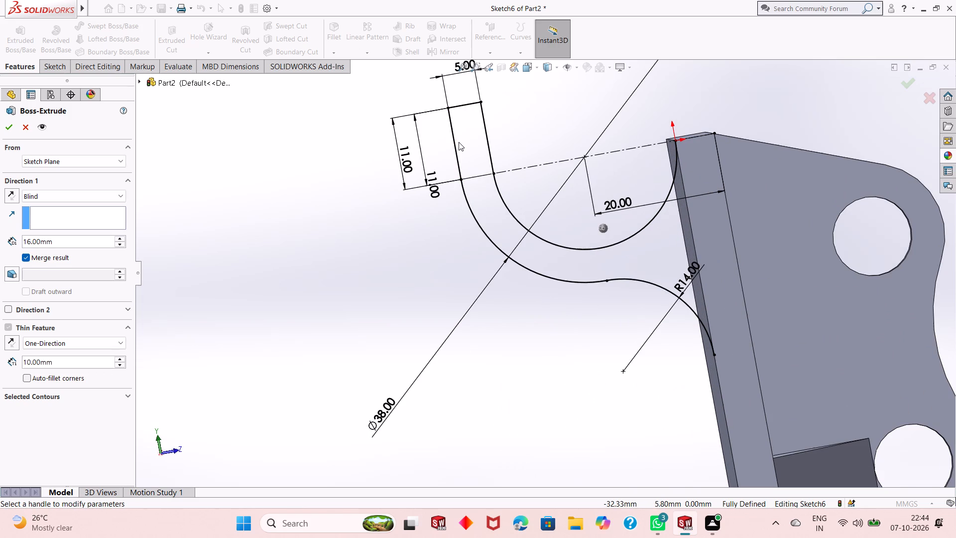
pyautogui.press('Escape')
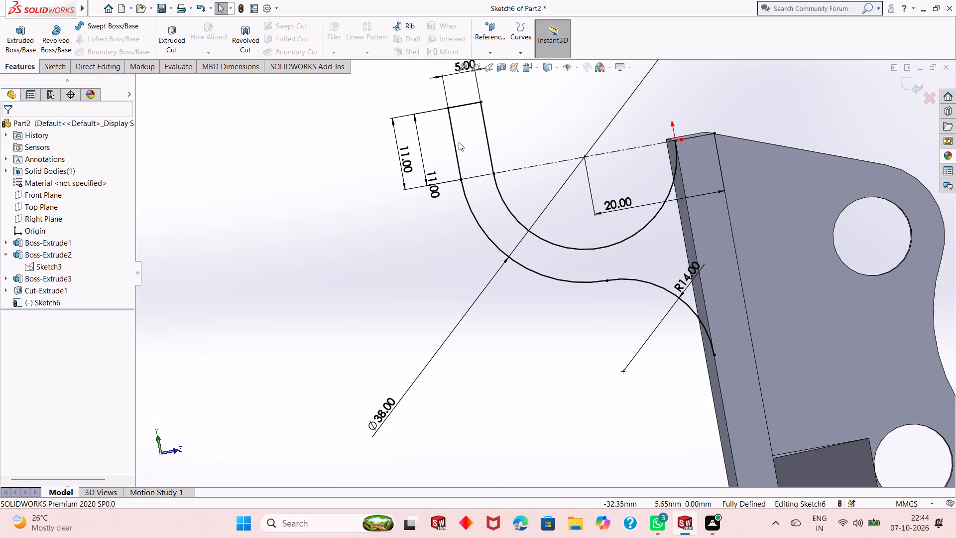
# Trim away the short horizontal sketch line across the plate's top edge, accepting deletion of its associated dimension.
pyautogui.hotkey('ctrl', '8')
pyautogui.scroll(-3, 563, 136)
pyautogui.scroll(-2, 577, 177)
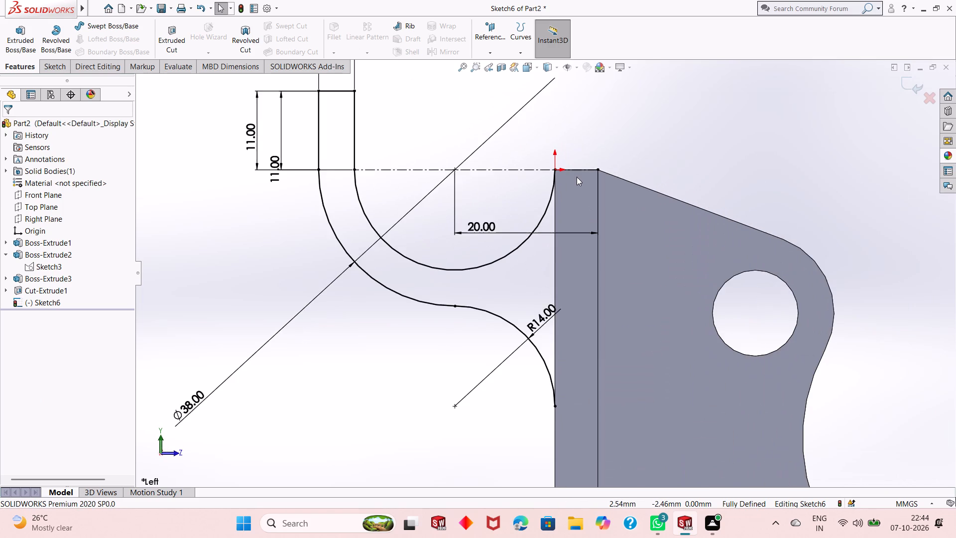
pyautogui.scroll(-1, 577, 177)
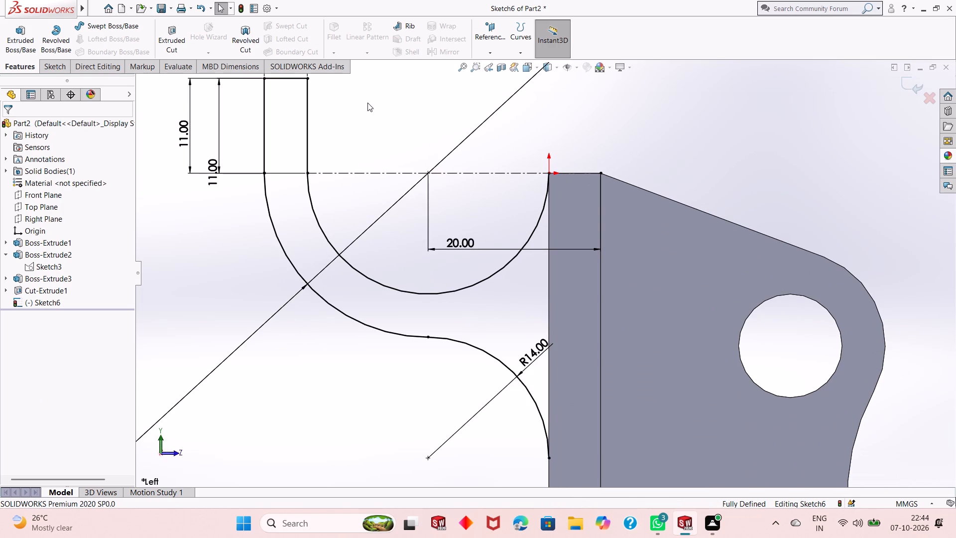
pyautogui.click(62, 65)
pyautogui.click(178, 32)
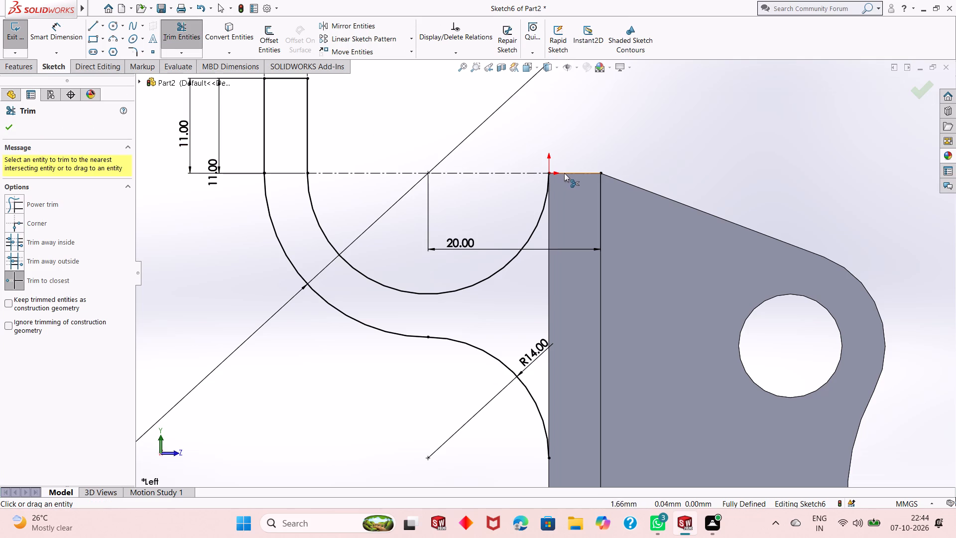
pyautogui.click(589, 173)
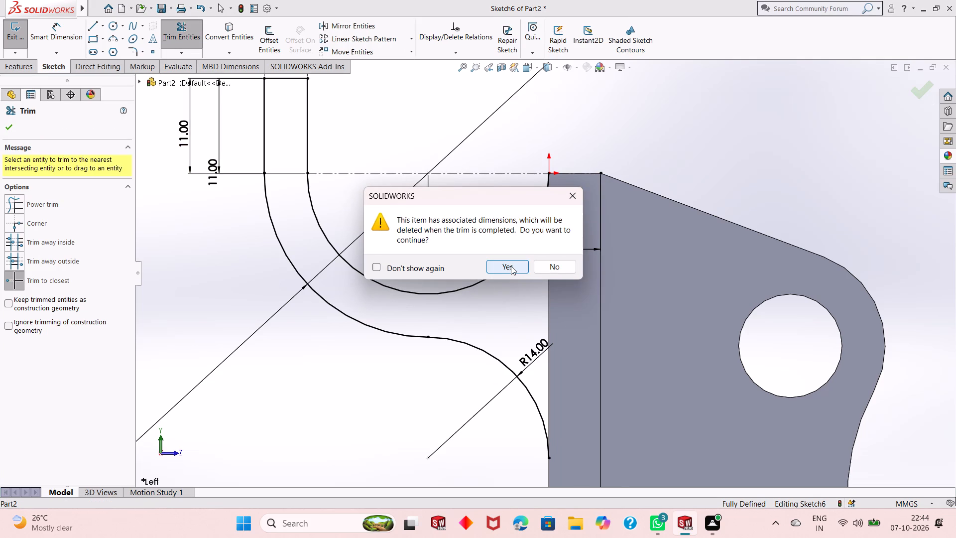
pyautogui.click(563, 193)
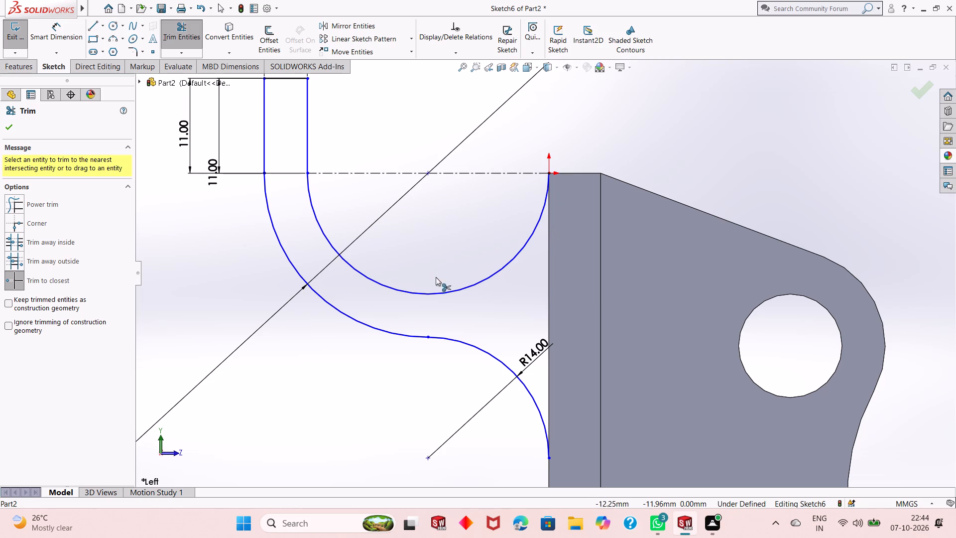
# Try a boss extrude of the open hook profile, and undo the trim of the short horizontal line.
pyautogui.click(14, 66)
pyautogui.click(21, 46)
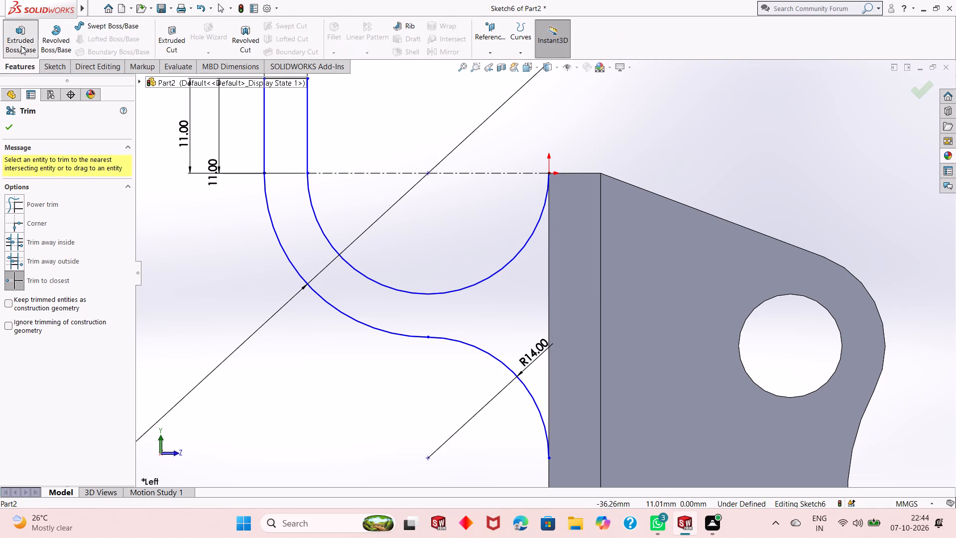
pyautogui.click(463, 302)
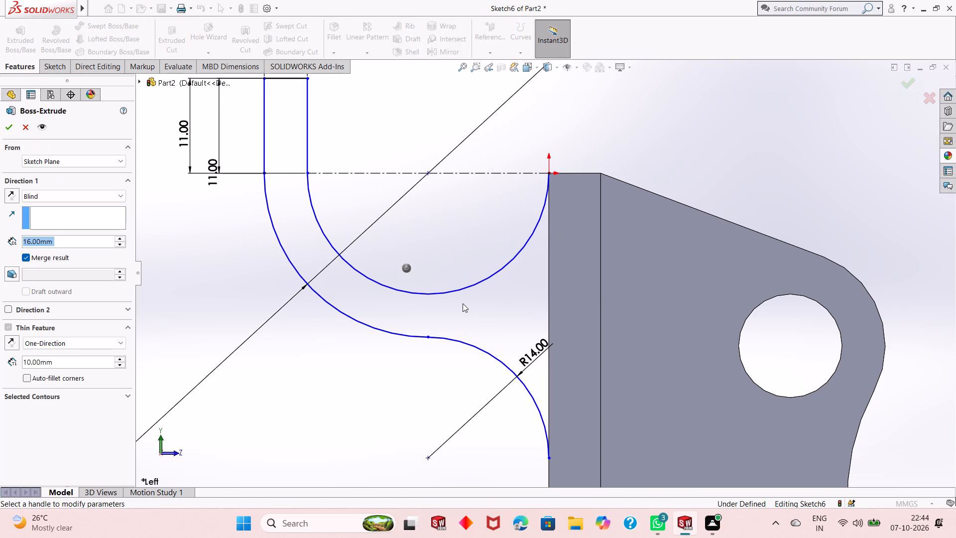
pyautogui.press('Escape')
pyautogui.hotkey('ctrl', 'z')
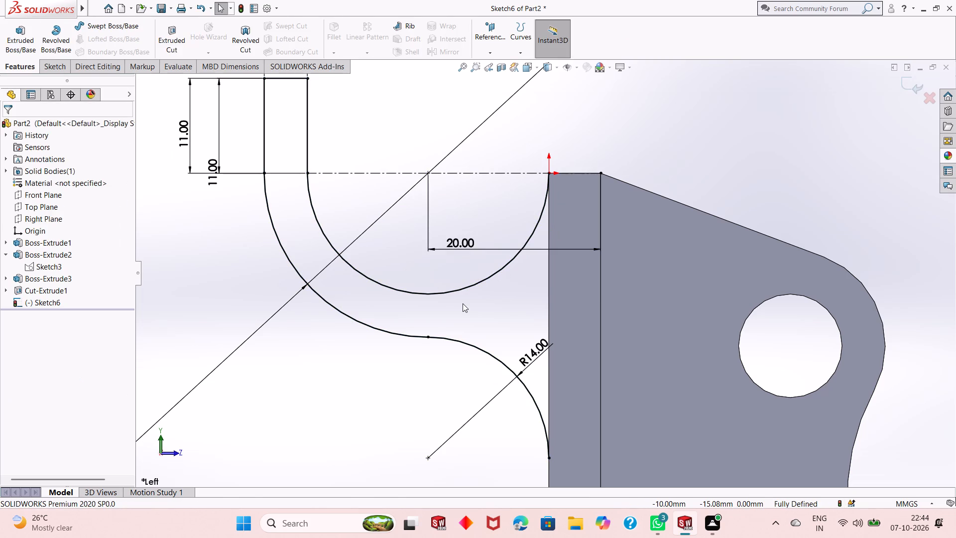
# Close the hook profile with a 33 mm vertical line along the plate edge, from the origin to the 14 mm arc's lower endpoint.
pyautogui.scroll(1, 459, 306)
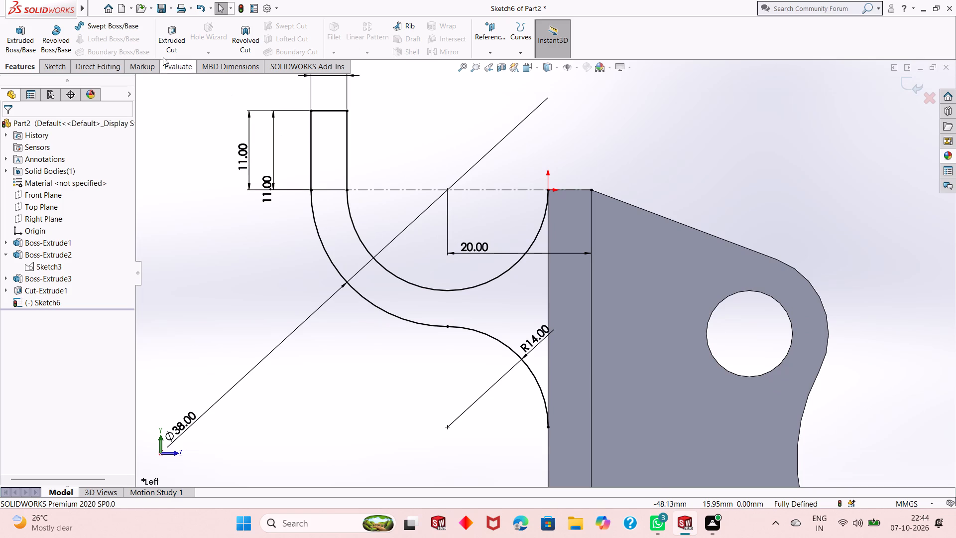
pyautogui.click(53, 63)
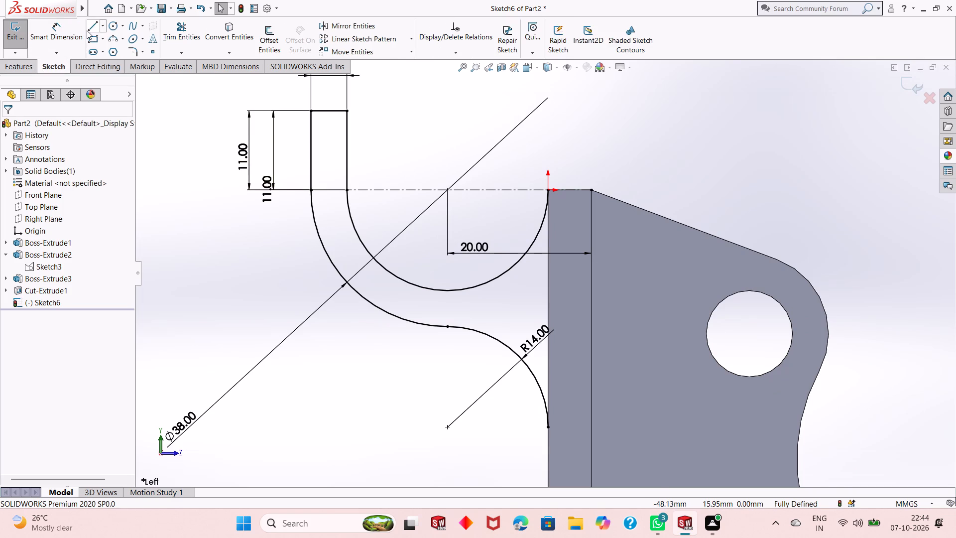
pyautogui.click(88, 30)
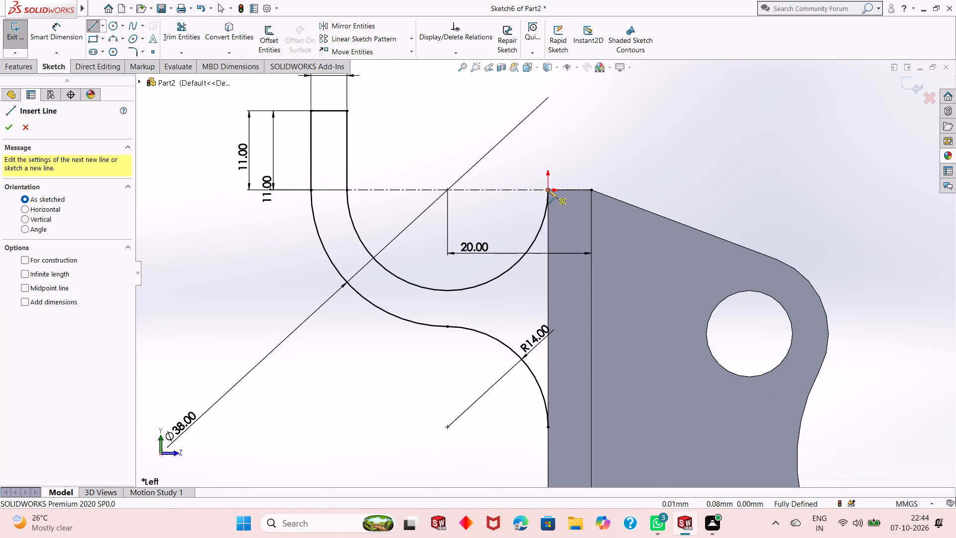
pyautogui.click(548, 190)
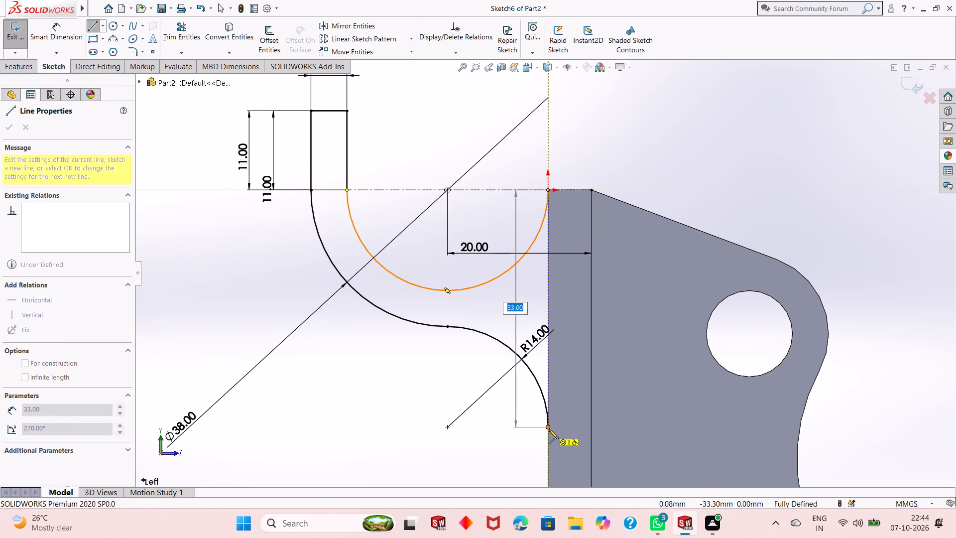
pyautogui.click(549, 429)
pyautogui.rightClick(404, 391)
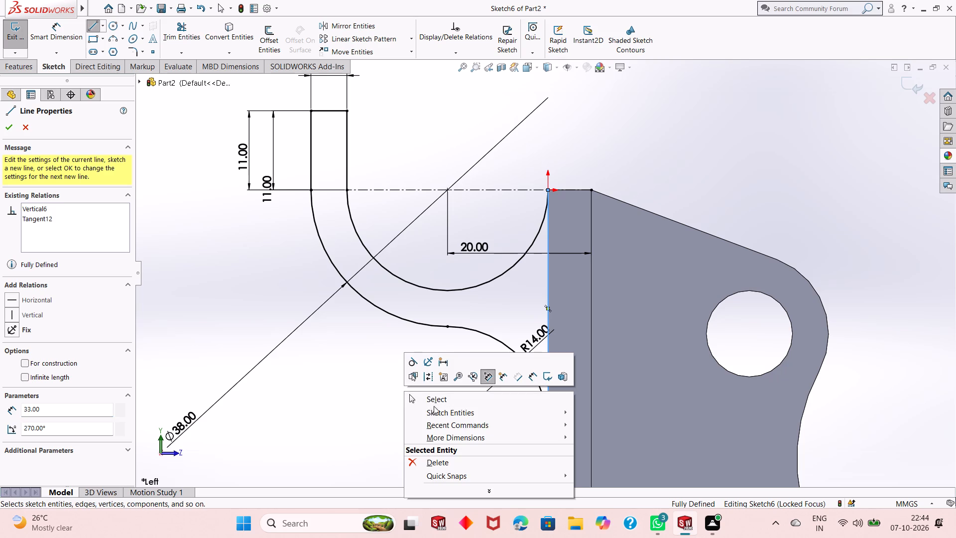
pyautogui.click(434, 401)
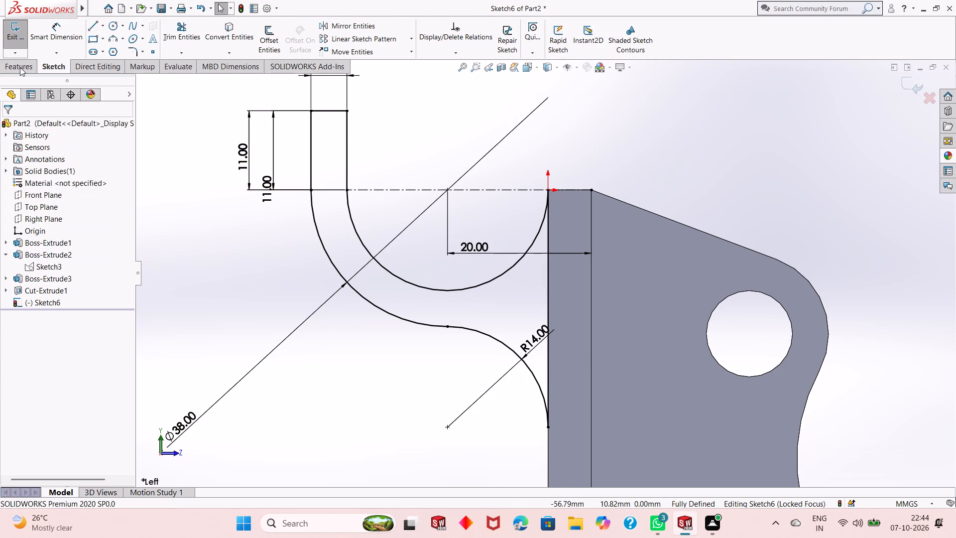
# Extrude the closed hook region as a blind boss 58 mm deep, reversed to run along the plate and merged with it.
pyautogui.click(20, 67)
pyautogui.click(19, 46)
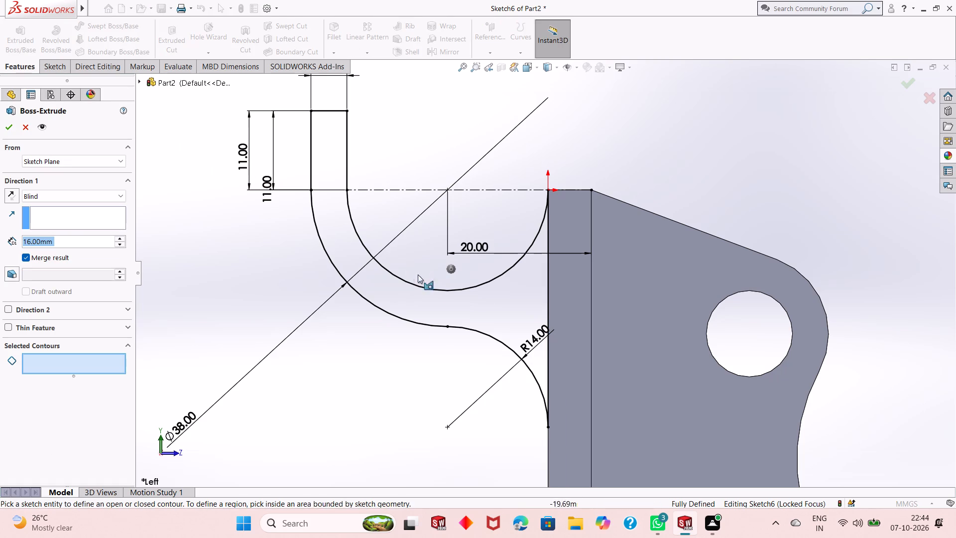
pyautogui.click(494, 300)
pyautogui.moveTo(356, 331); pyautogui.dragTo(417, 332, button='middle')
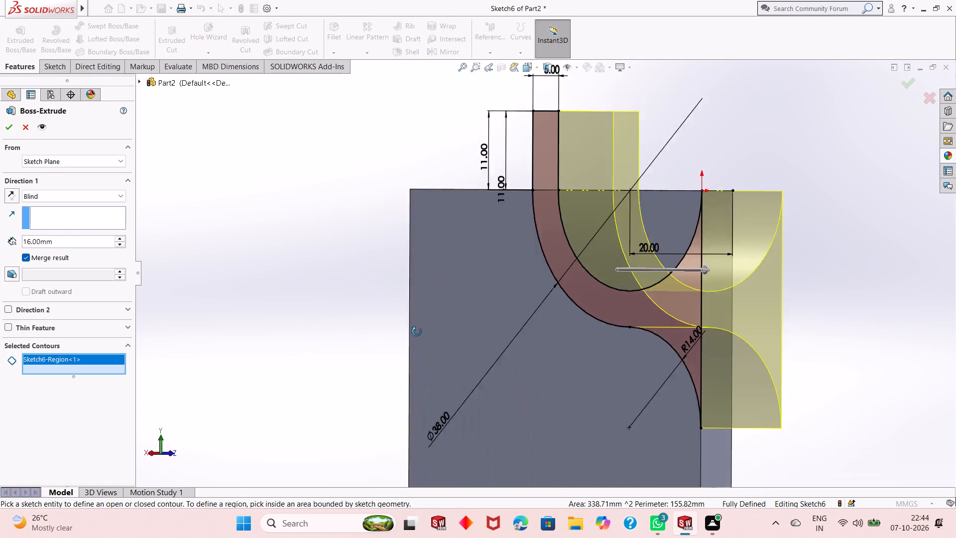
pyautogui.moveTo(417, 332); pyautogui.dragTo(438, 332, button='middle')
pyautogui.scroll(4, 438, 332)
pyautogui.moveTo(426, 287); pyautogui.dragTo(440, 315, button='middle')
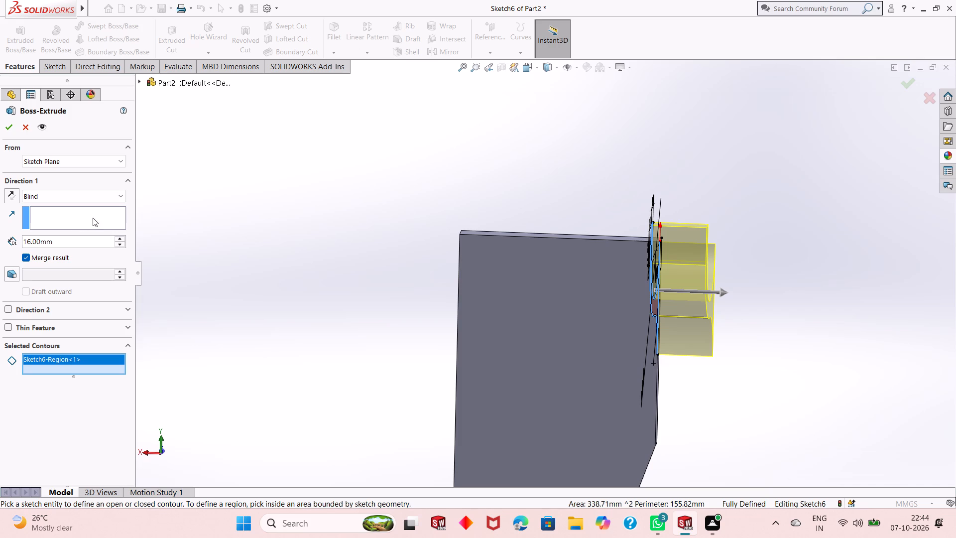
pyautogui.click(15, 197)
pyautogui.moveTo(323, 286); pyautogui.dragTo(277, 311, button='middle')
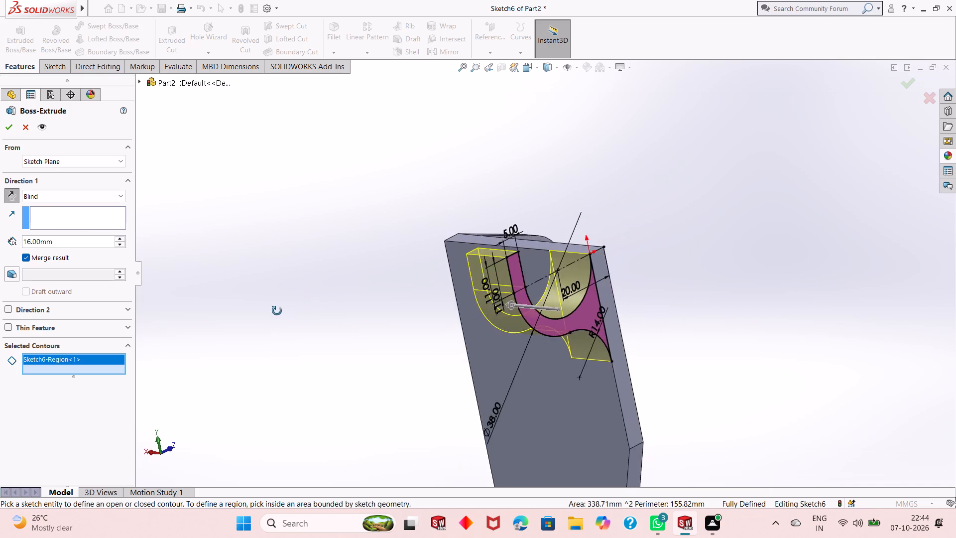
pyautogui.moveTo(277, 311); pyautogui.dragTo(201, 334, button='middle')
pyautogui.click(64, 231)
pyautogui.doubleClick(64, 242)
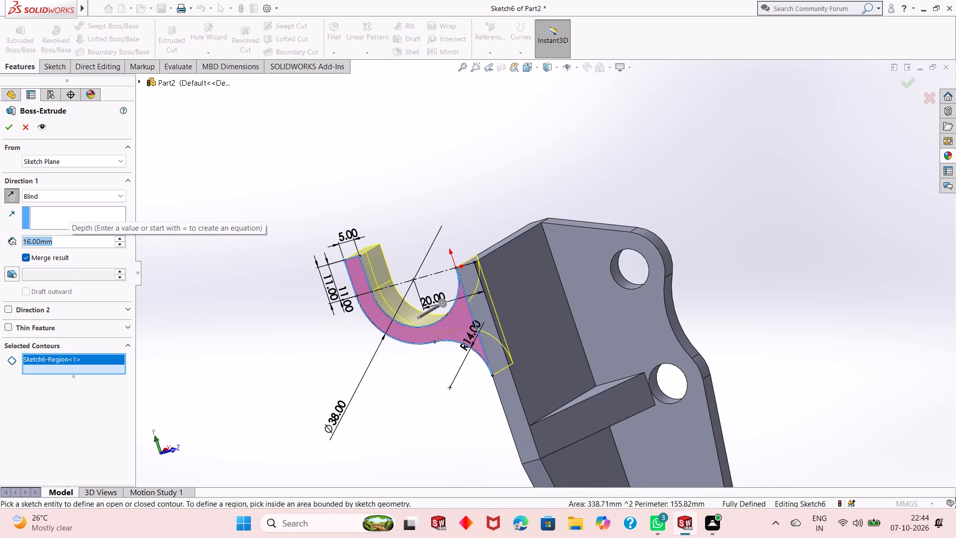
pyautogui.write('58')
pyautogui.press('Return')
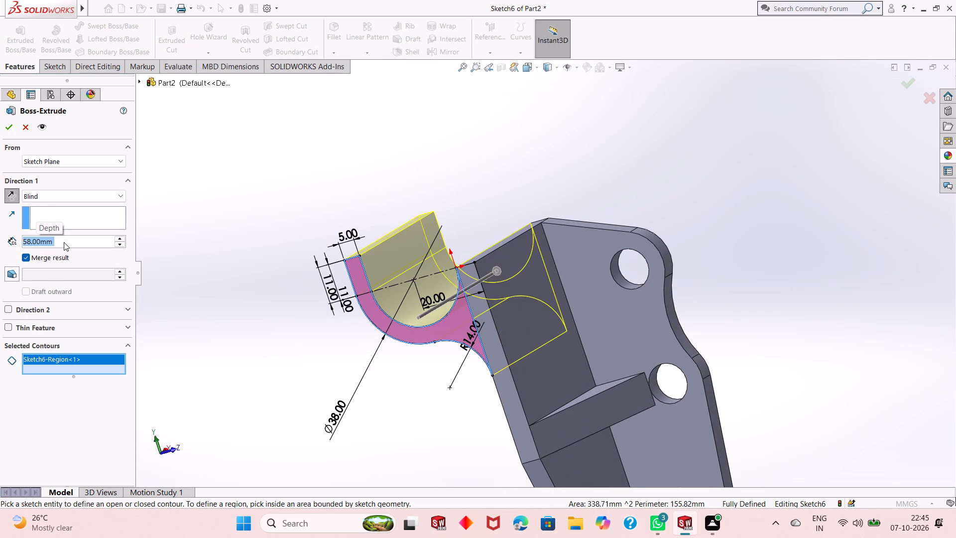
pyautogui.click(11, 132)
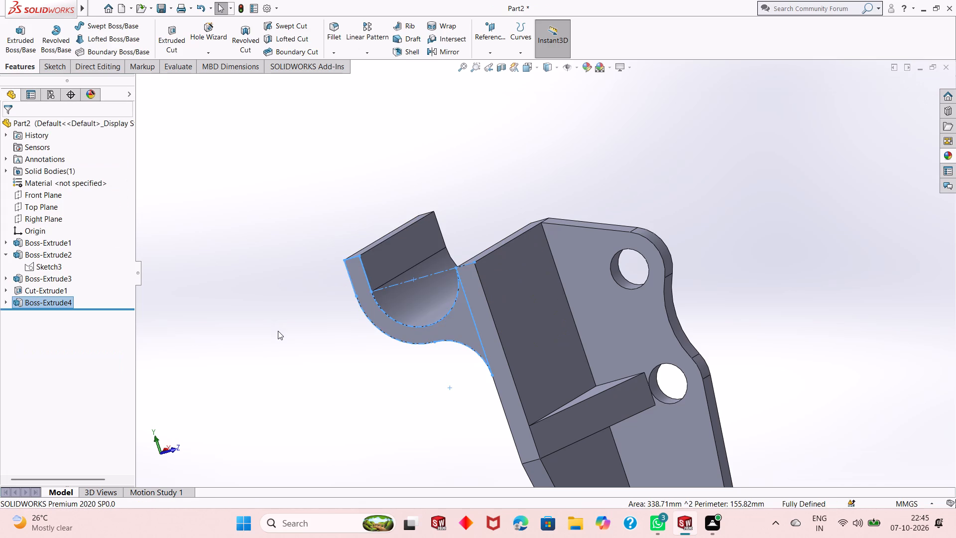
# Examine the extruded hook and the whole bracket from several angles.
pyautogui.click(278, 331)
pyautogui.moveTo(413, 351); pyautogui.dragTo(405, 346, button='middle')
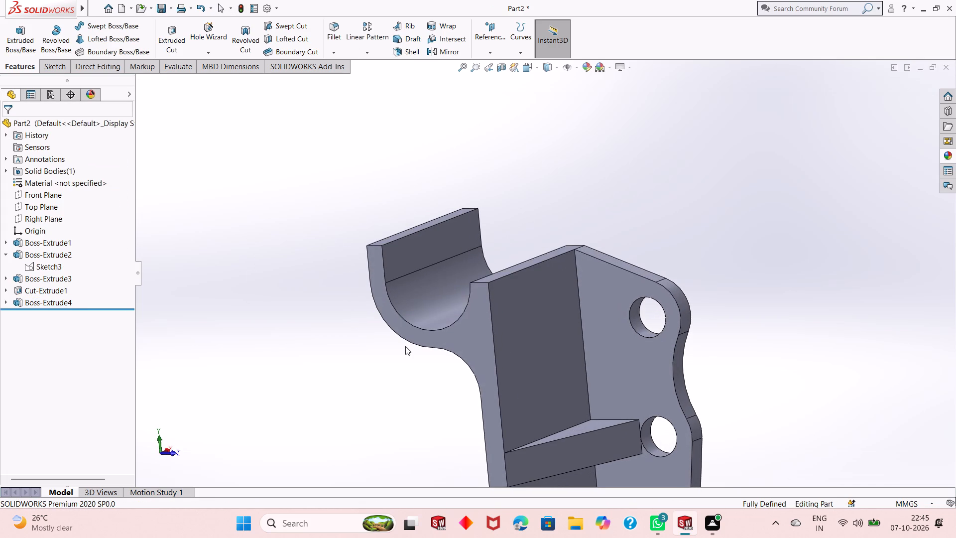
pyautogui.scroll(3, 485, 373)
pyautogui.moveTo(486, 376); pyautogui.dragTo(470, 354, button='middle')
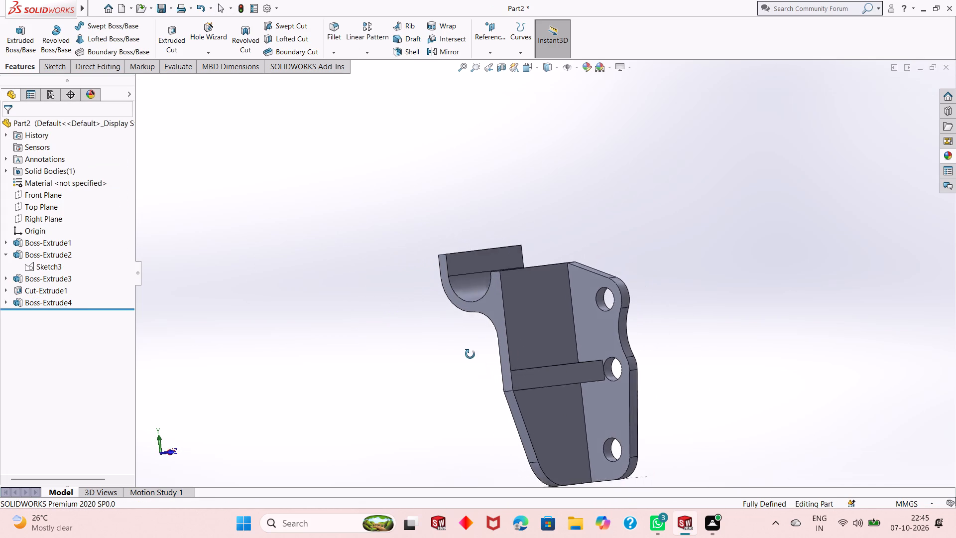
pyautogui.moveTo(470, 354); pyautogui.dragTo(463, 381, button='middle')
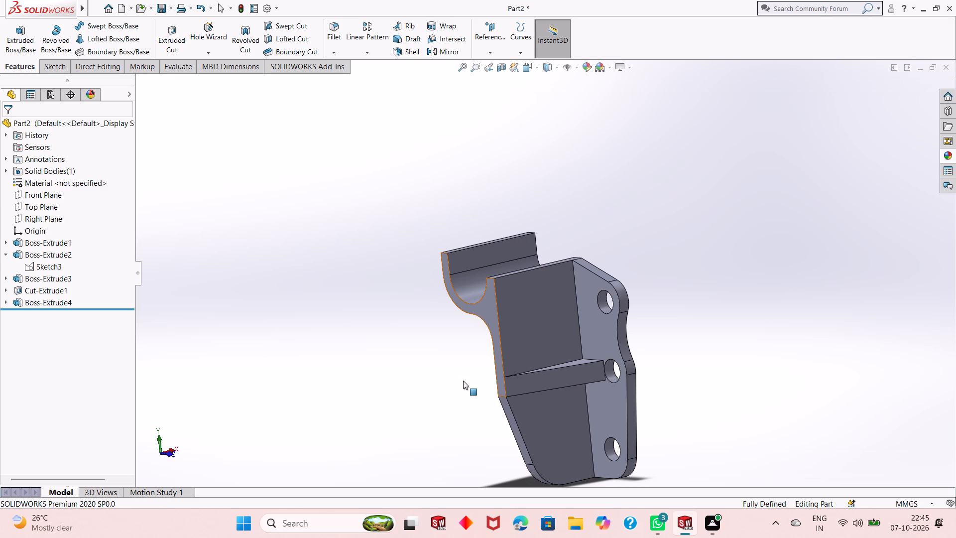
pyautogui.scroll(1, 588, 380)
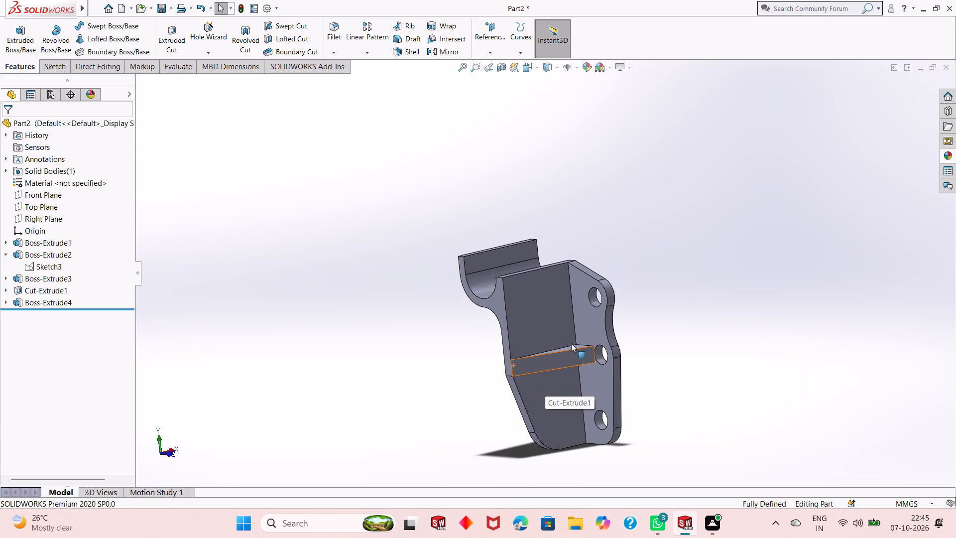
# Start a sketch on the plate's inner face above the ledge and draw a corner rectangle about 26 by 22 mm.
pyautogui.moveTo(571, 343); pyautogui.dragTo(559, 357, button='middle')
pyautogui.click(540, 331)
pyautogui.click(585, 302)
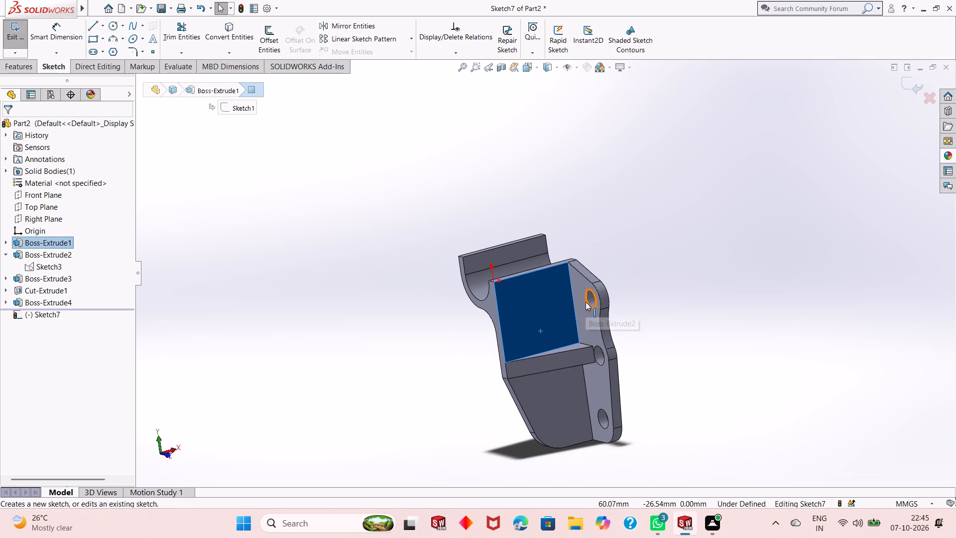
pyautogui.hotkey('ctrl', '8')
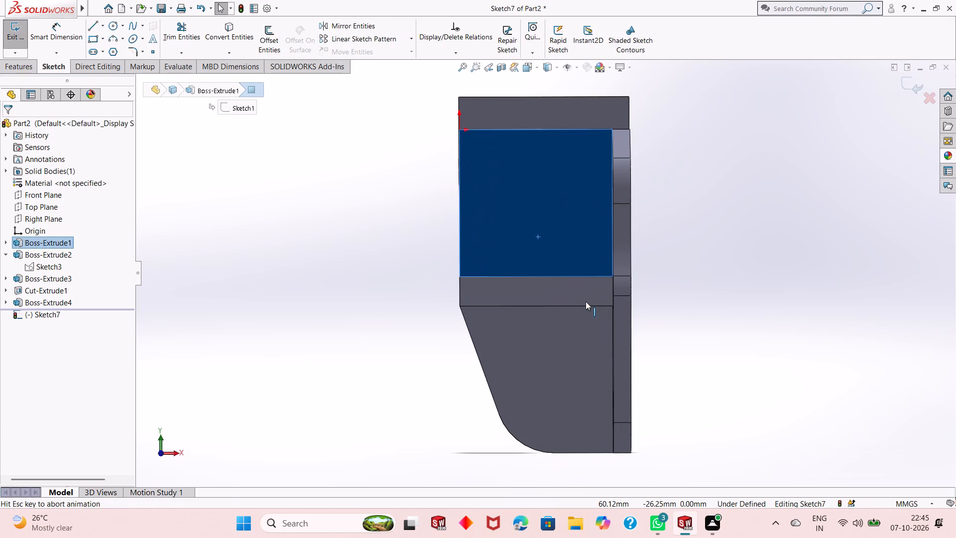
pyautogui.press('Escape')
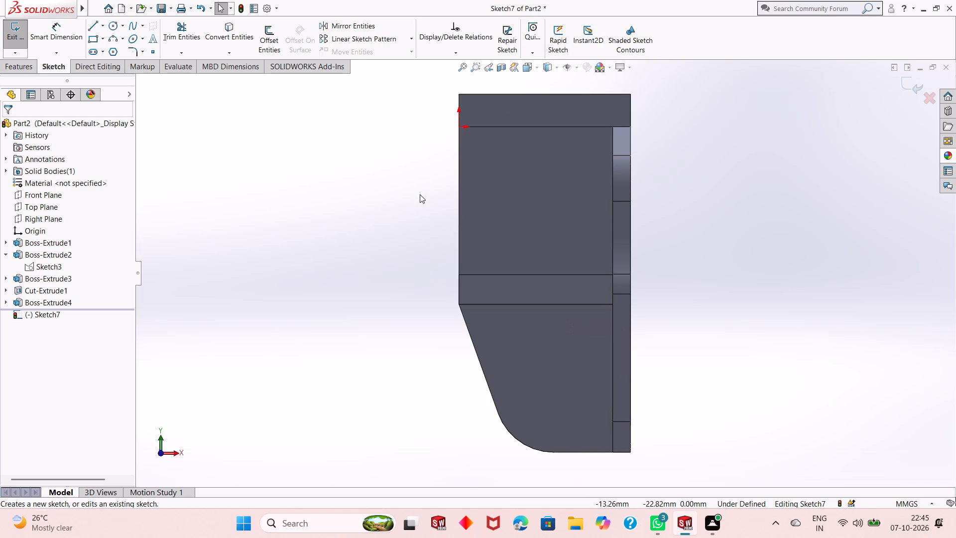
pyautogui.click(93, 42)
pyautogui.click(503, 189)
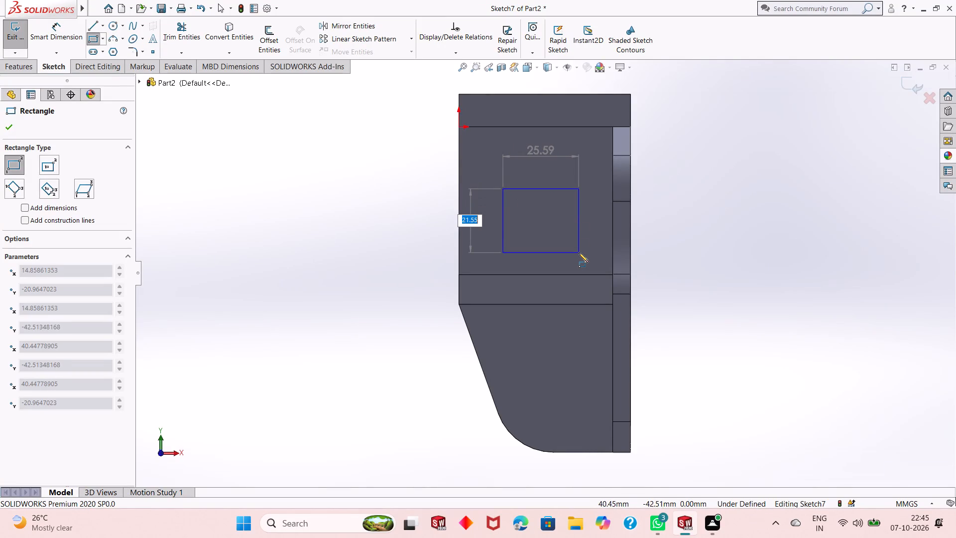
pyautogui.click(579, 254)
pyautogui.rightClick(310, 186)
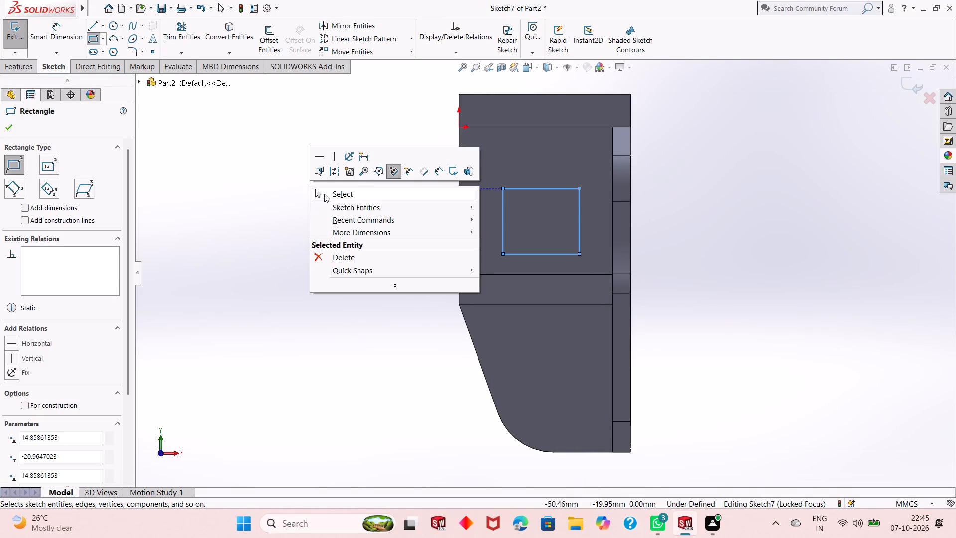
pyautogui.click(325, 195)
# Dimension the rectangle 27 mm wide and 12 mm from the plate's free vertical edge.
pyautogui.click(76, 35)
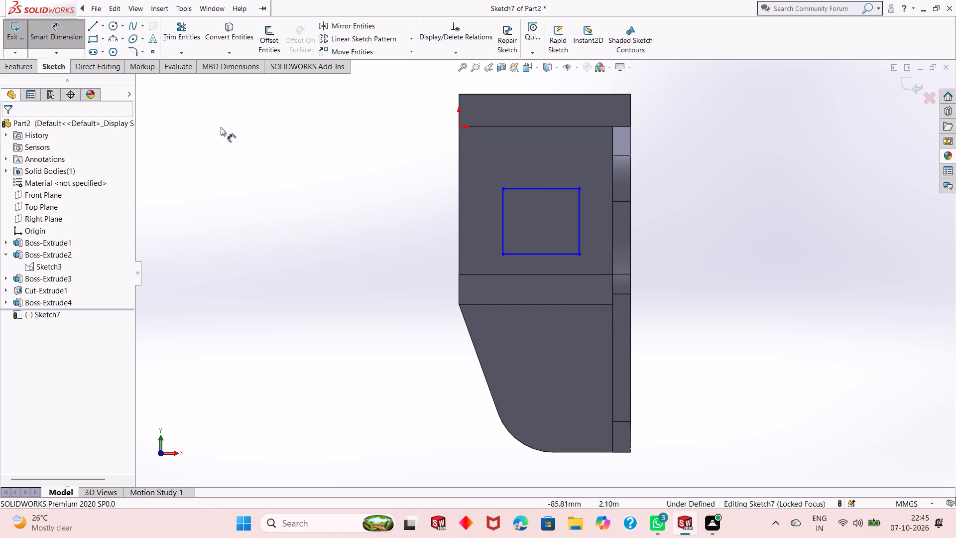
pyautogui.click(530, 254)
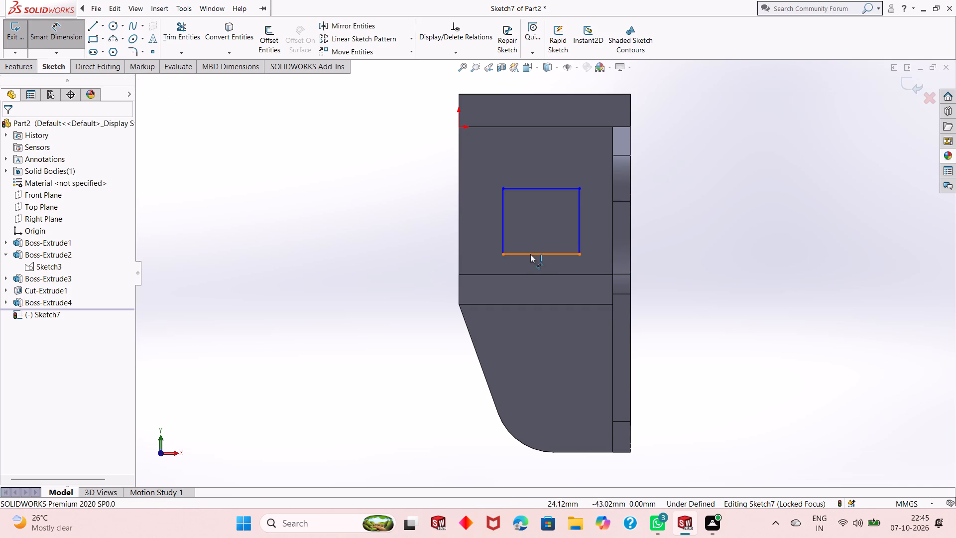
pyautogui.click(536, 267)
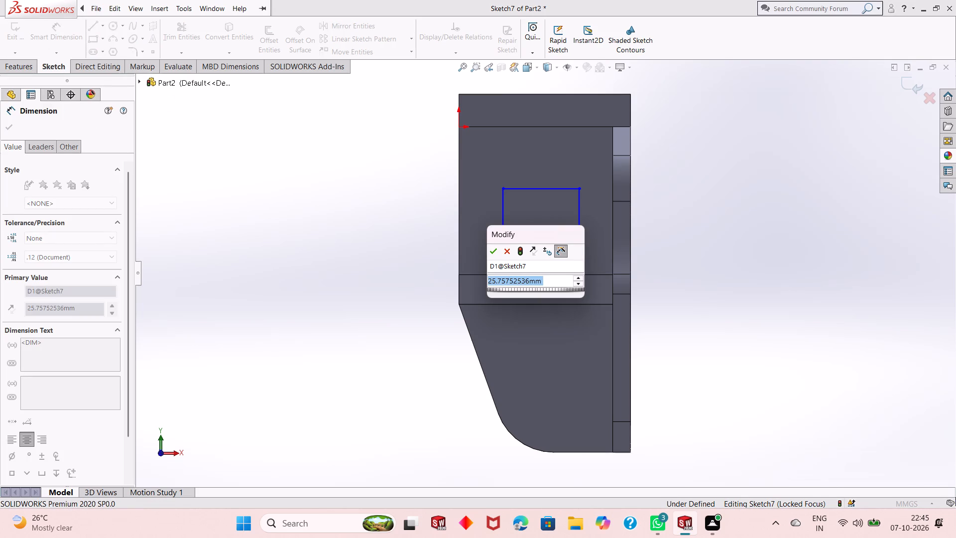
pyautogui.write('27')
pyautogui.press('Return')
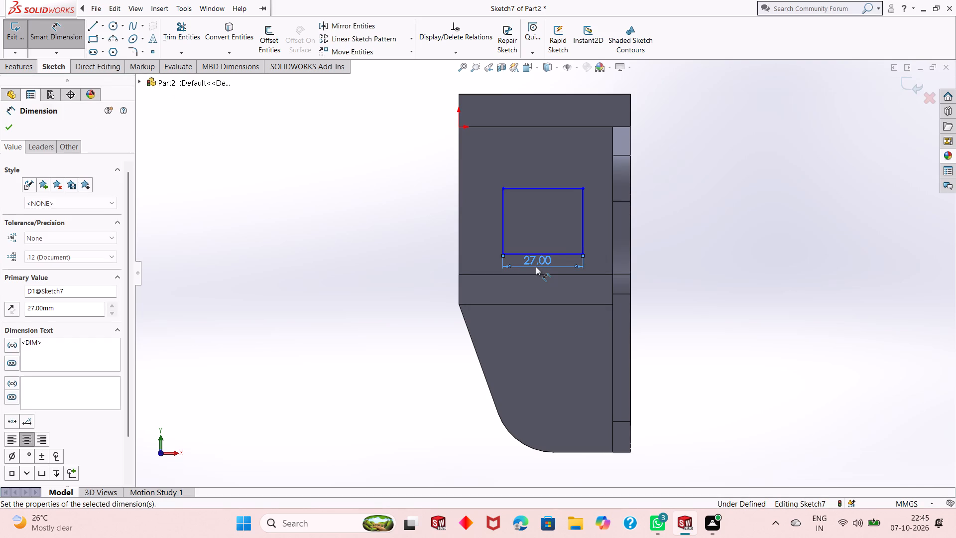
pyautogui.click(505, 206)
pyautogui.click(460, 229)
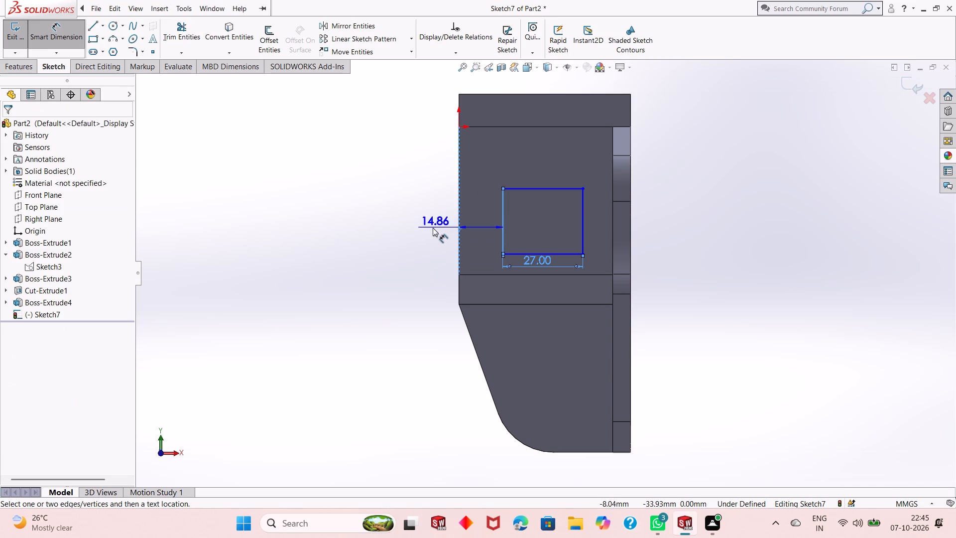
pyautogui.click(432, 228)
pyautogui.write('12')
pyautogui.press('Return')
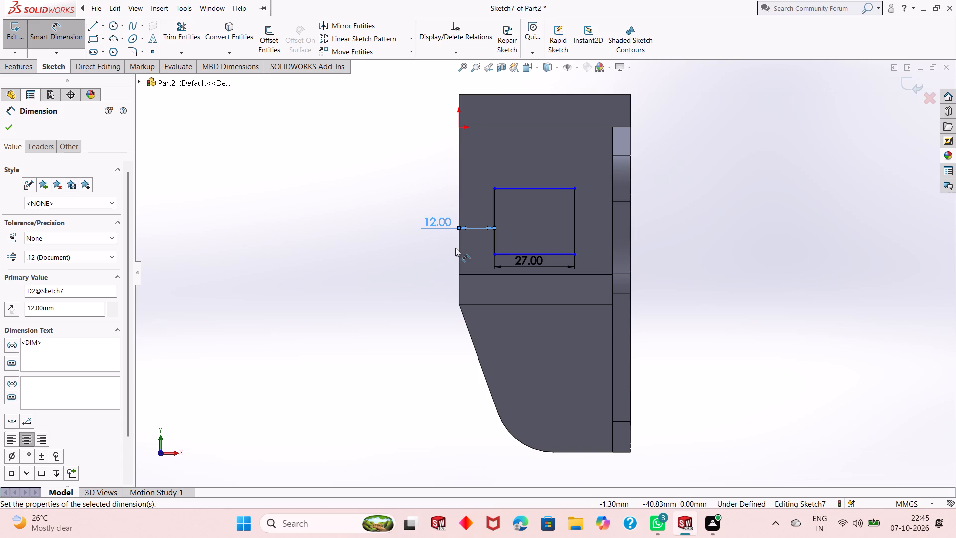
# Dimension the rectangle 26 mm high and 20 mm below the plate's top edge.
pyautogui.click(576, 237)
pyautogui.click(587, 231)
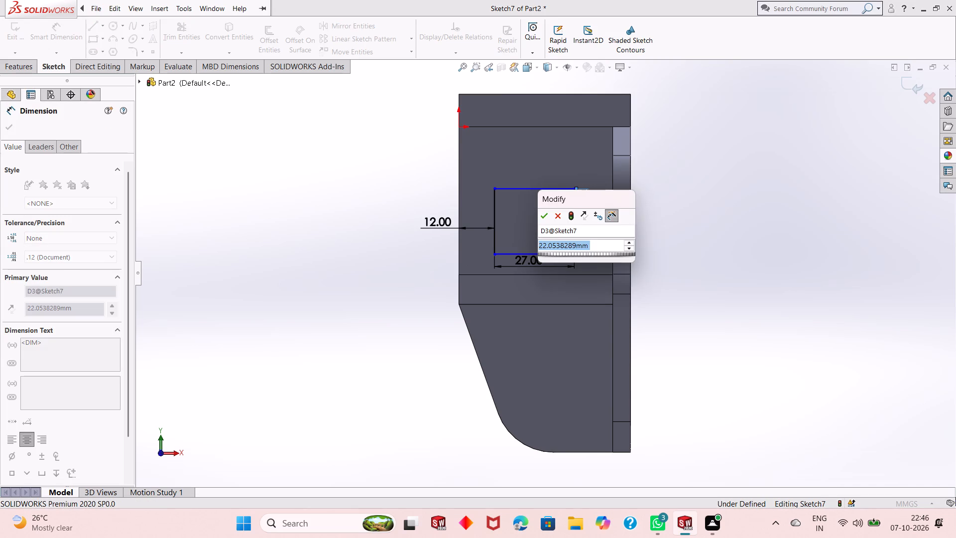
pyautogui.write('26')
pyautogui.press('Return')
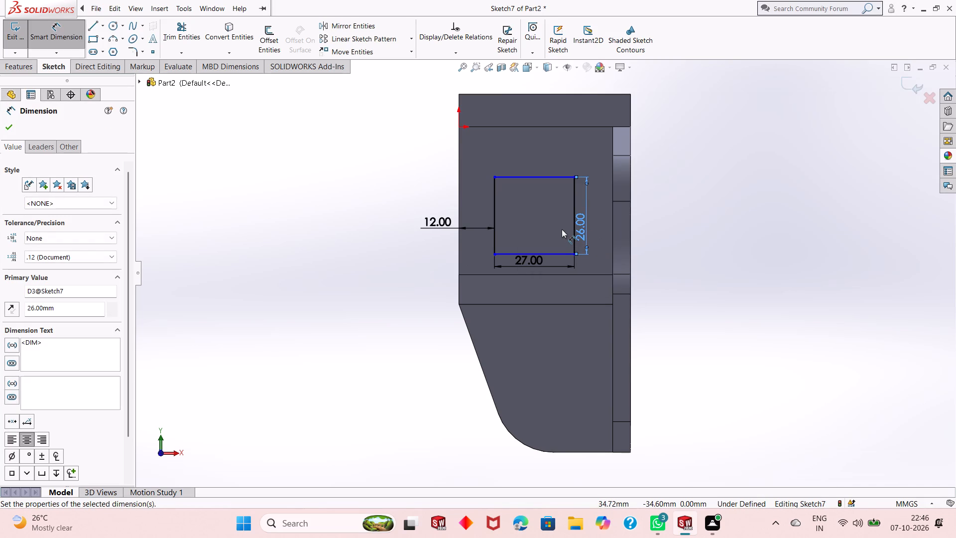
pyautogui.click(542, 176)
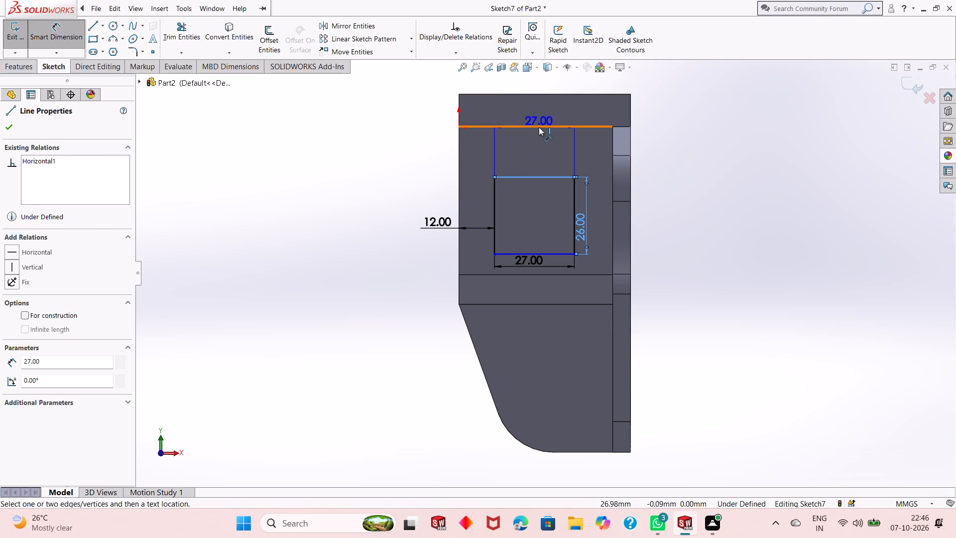
pyautogui.click(539, 127)
pyautogui.click(401, 158)
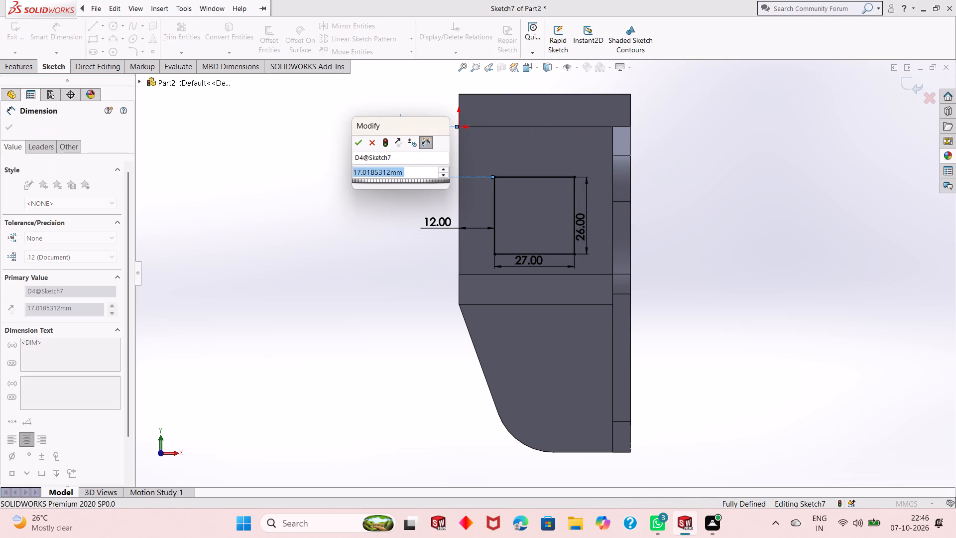
pyautogui.write('20')
pyautogui.press('Return')
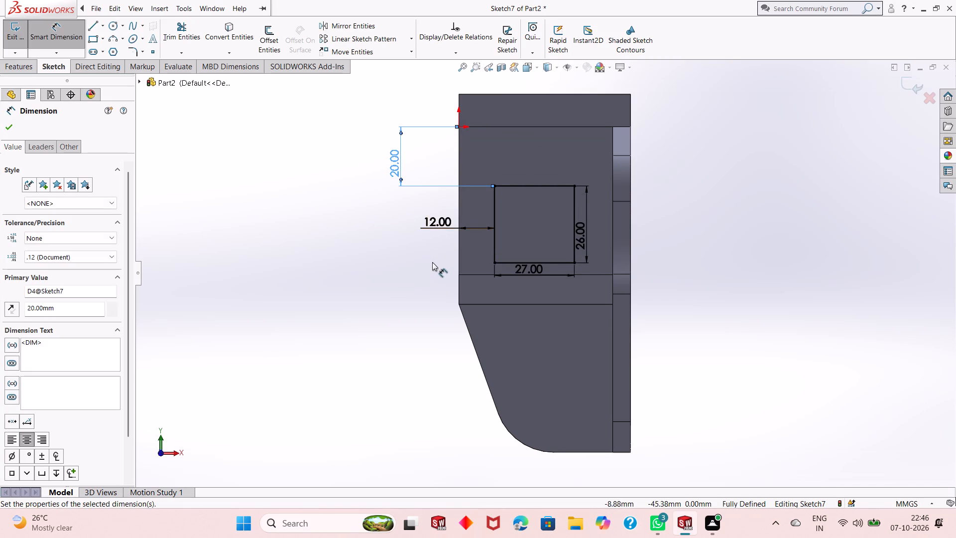
pyautogui.moveTo(432, 263); pyautogui.dragTo(485, 295, button='middle')
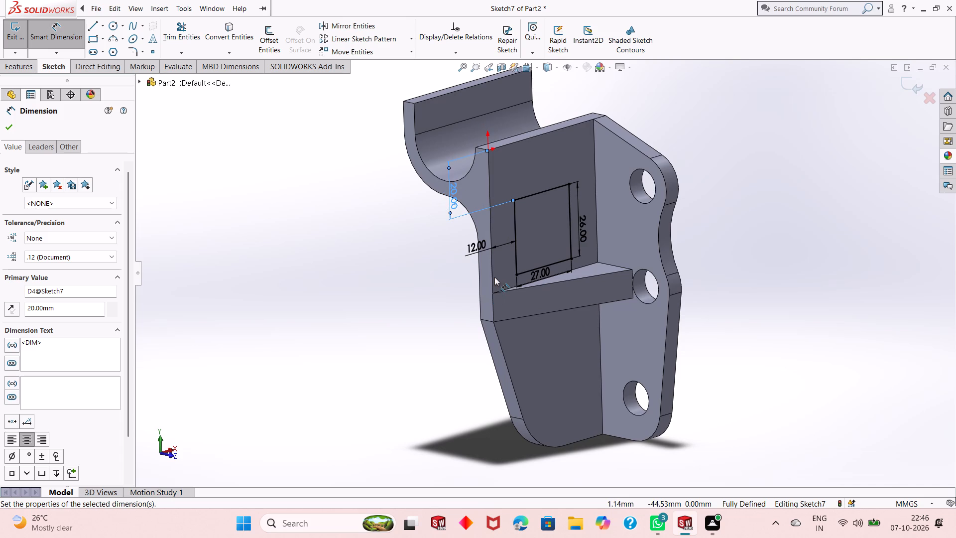
pyautogui.hotkey('ctrl', '8')
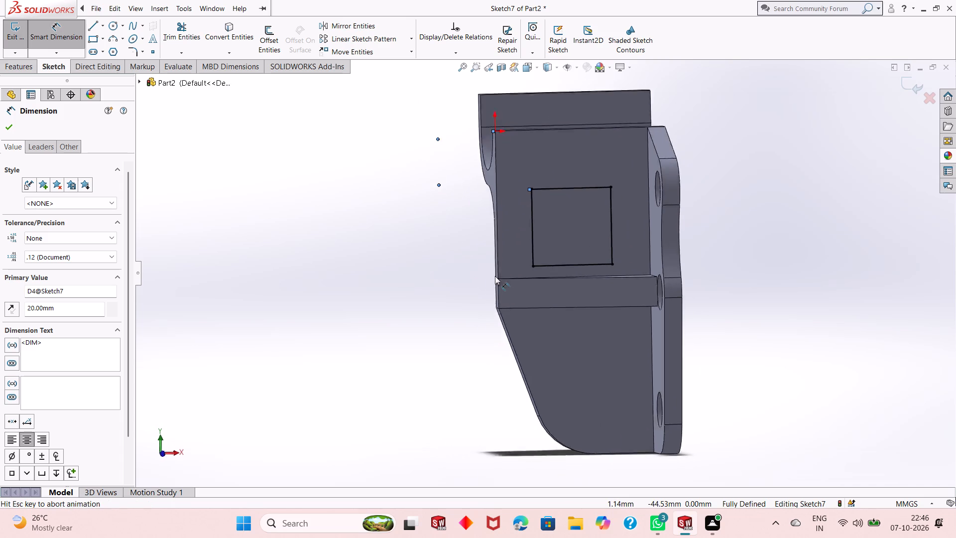
pyautogui.scroll(-3, 589, 226)
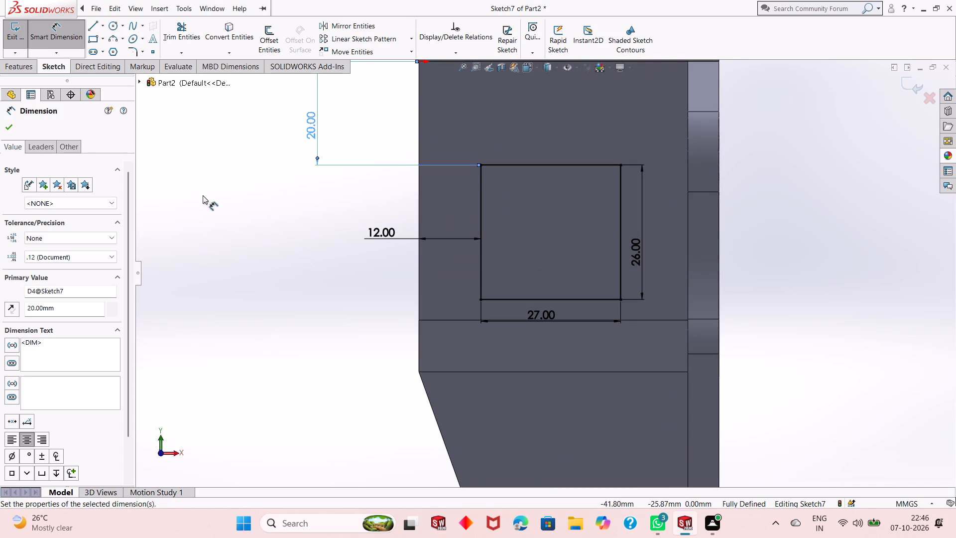
pyautogui.rightClick(203, 195)
pyautogui.click(223, 233)
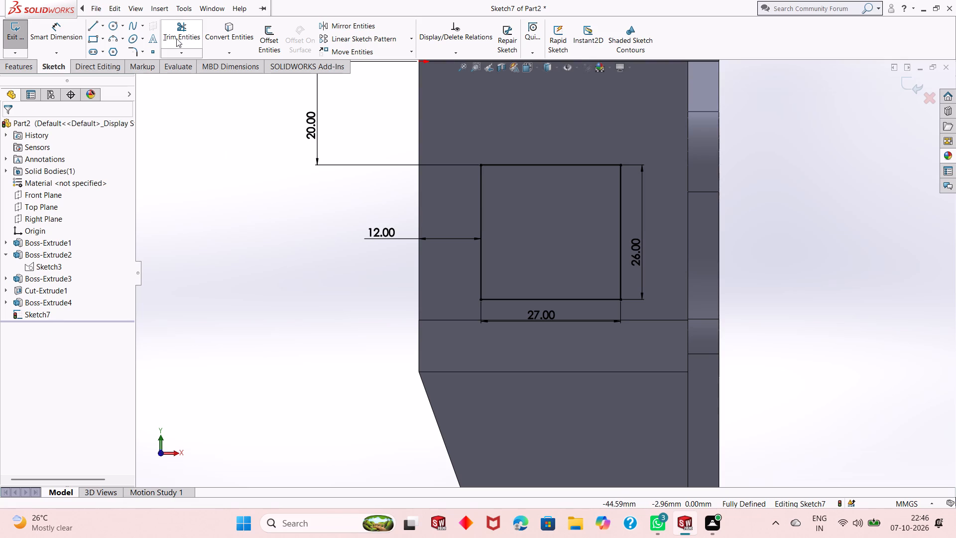
# Round all four corners of the rectangle with 6 mm sketch fillets.
pyautogui.click(136, 49)
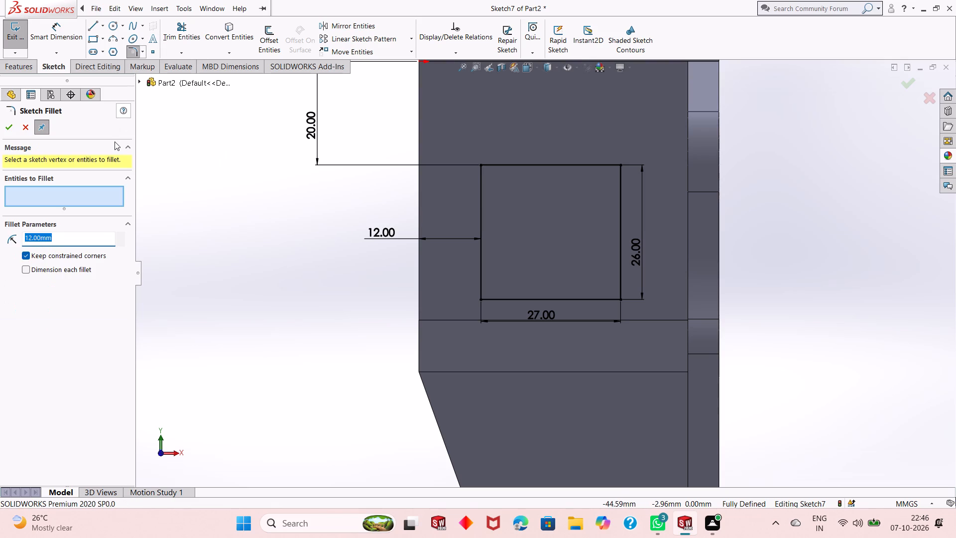
pyautogui.press('6')
pyautogui.press('Return')
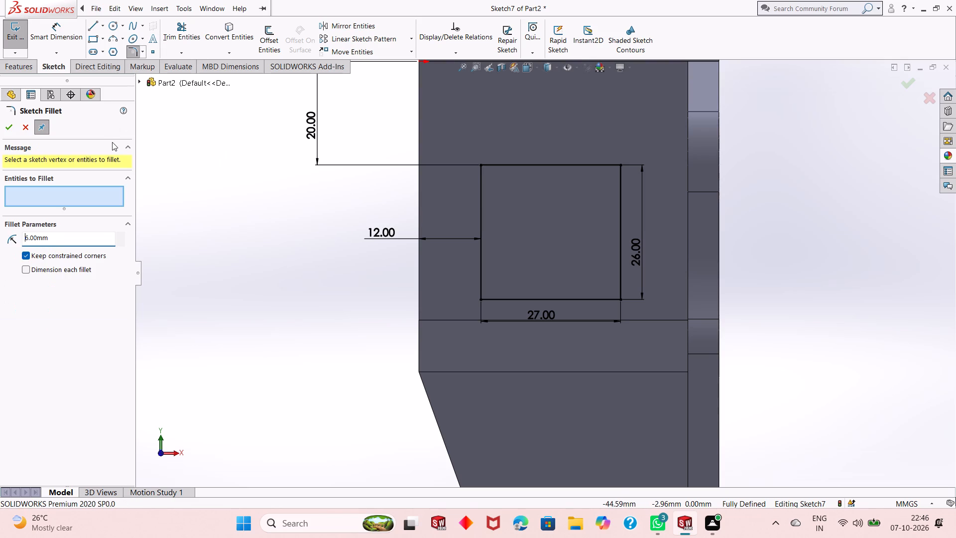
pyautogui.click(478, 300)
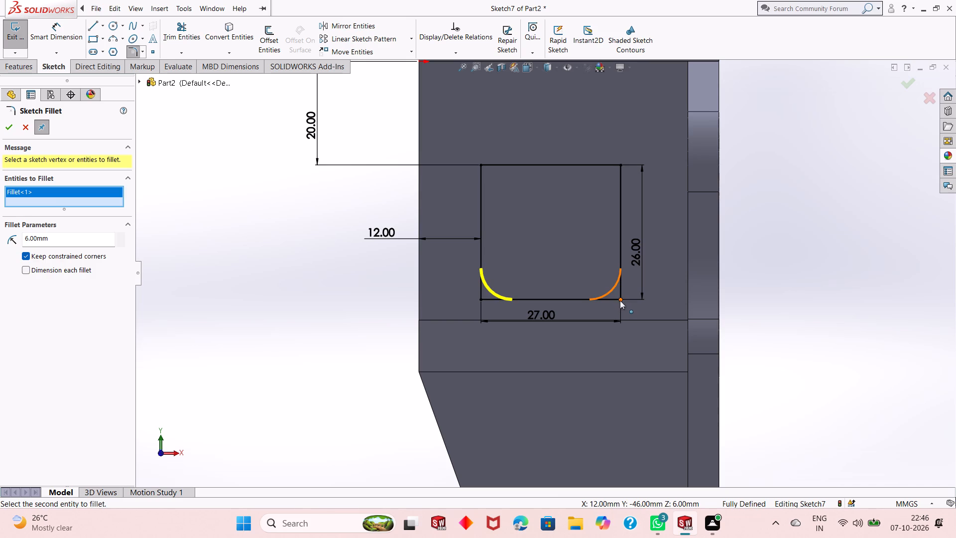
pyautogui.click(620, 300)
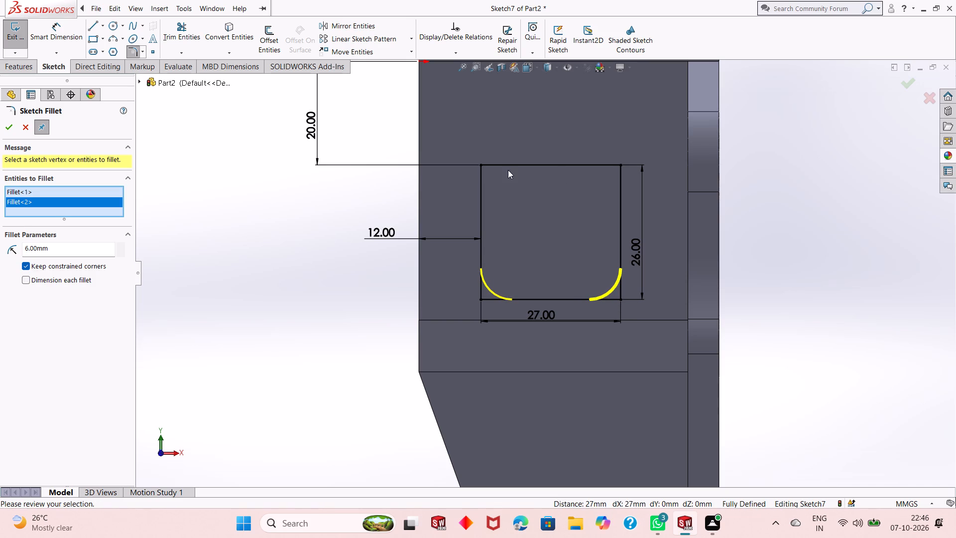
pyautogui.click(479, 164)
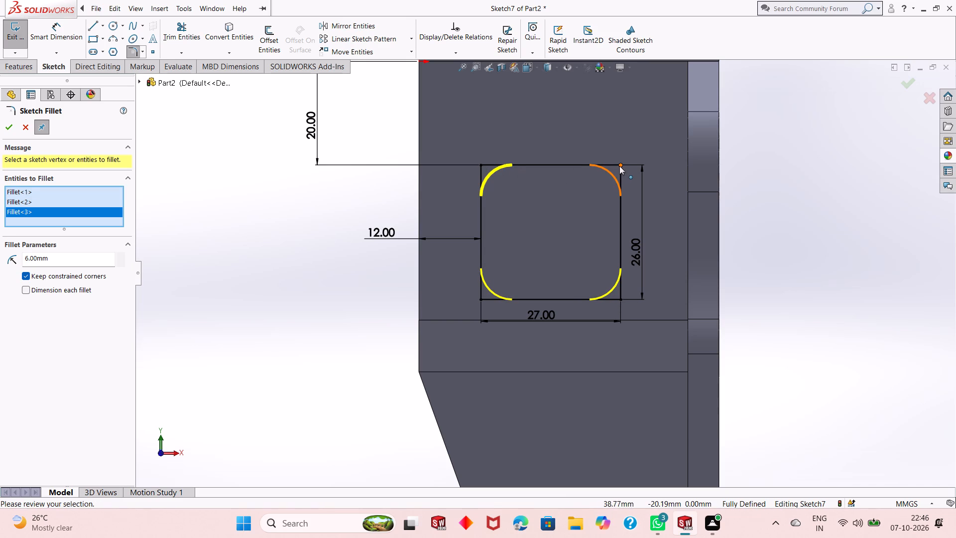
pyautogui.click(619, 166)
pyautogui.click(5, 129)
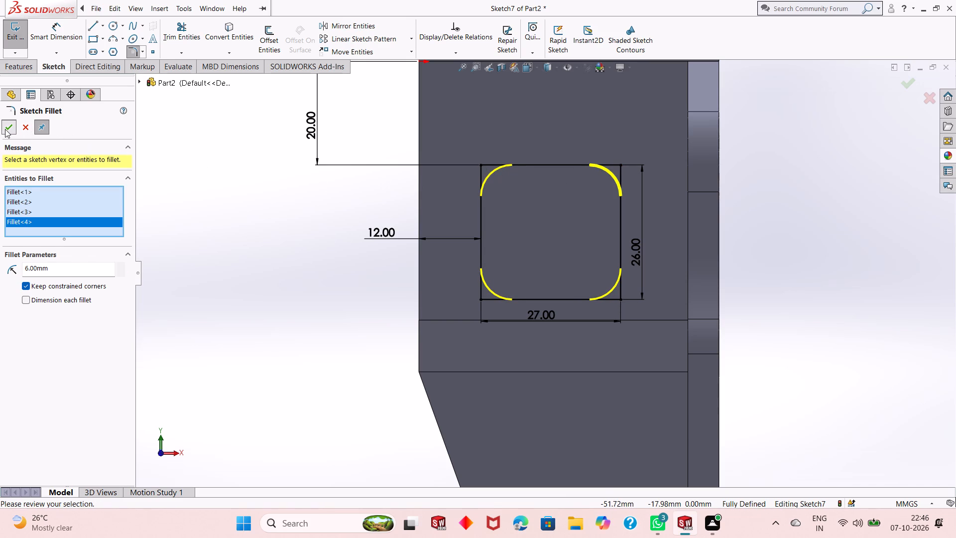
pyautogui.click(4, 129)
# Cut-extrude the rounded rectangle as a blind cut 10 mm deep into the plate.
pyautogui.scroll(1, 422, 234)
pyautogui.scroll(1, 320, 249)
pyautogui.moveTo(320, 252); pyautogui.dragTo(372, 268, button='middle')
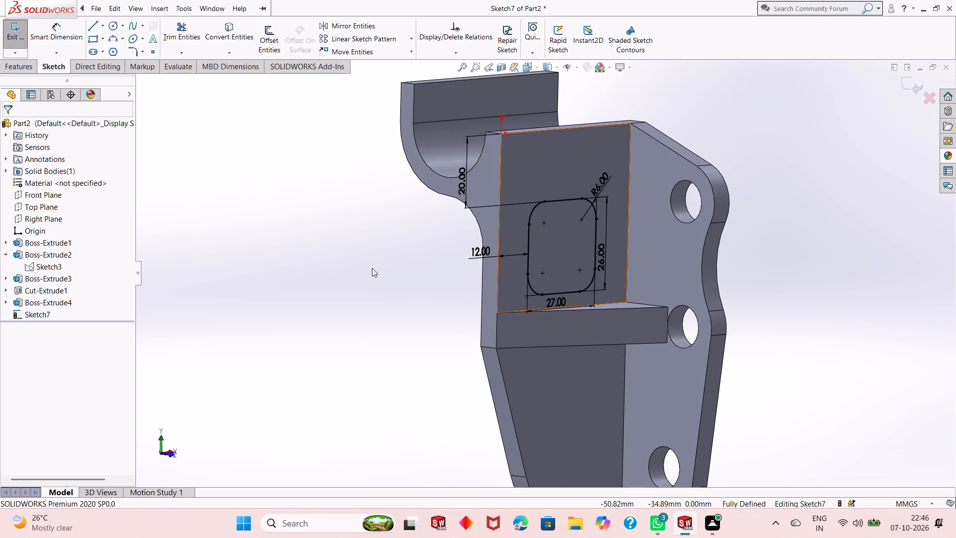
pyautogui.click(24, 70)
pyautogui.click(162, 52)
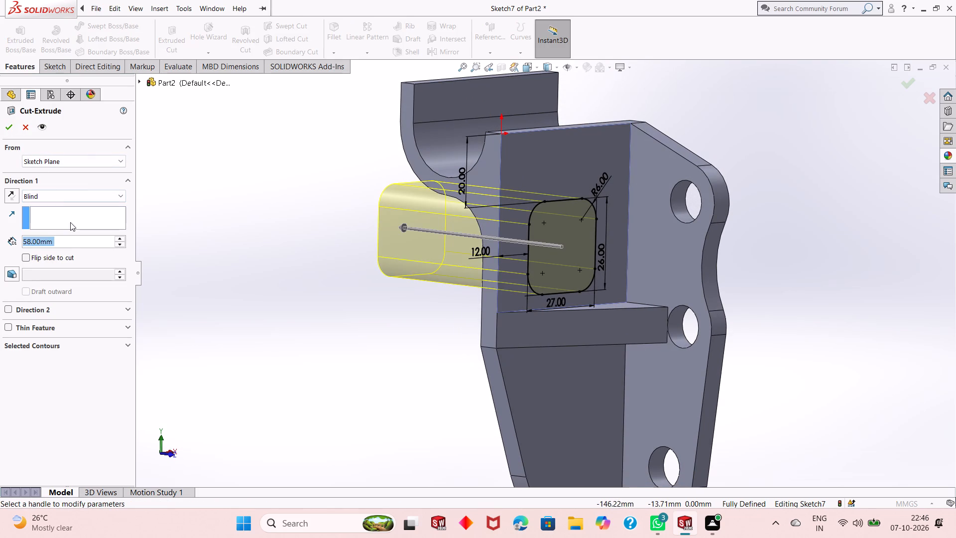
pyautogui.write('10')
pyautogui.press('Return')
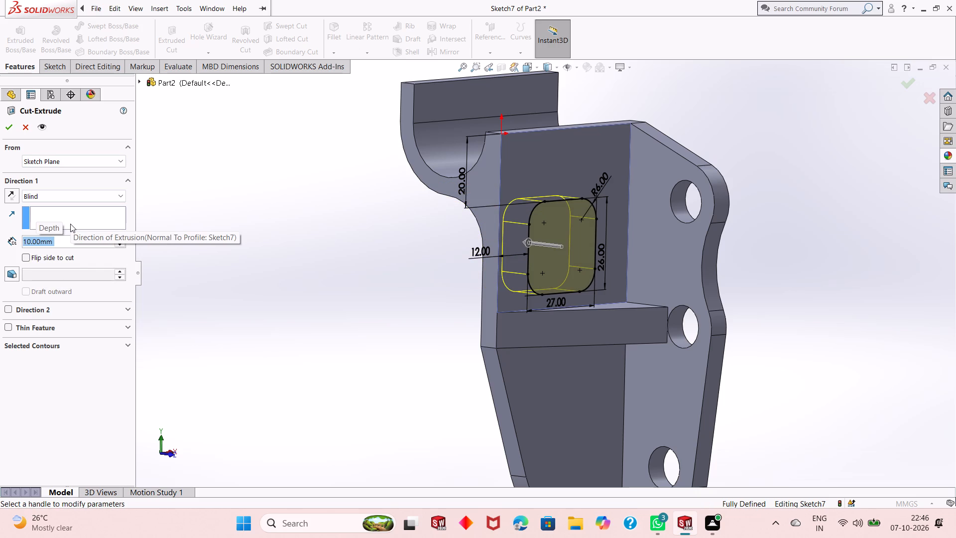
pyautogui.click(5, 130)
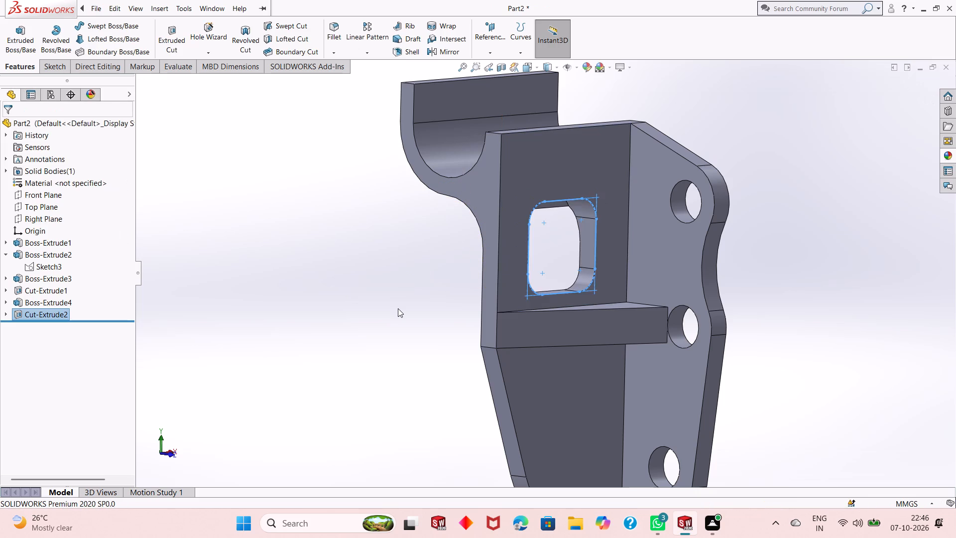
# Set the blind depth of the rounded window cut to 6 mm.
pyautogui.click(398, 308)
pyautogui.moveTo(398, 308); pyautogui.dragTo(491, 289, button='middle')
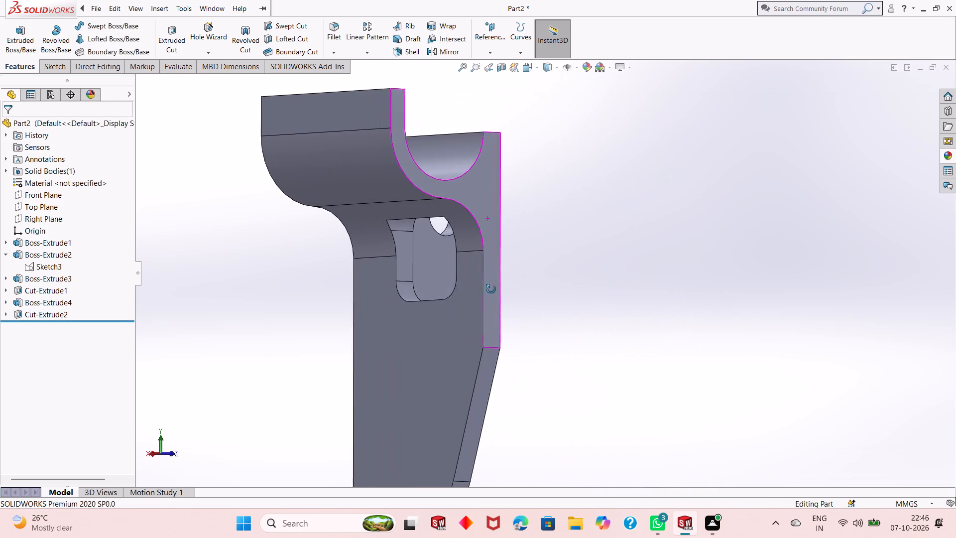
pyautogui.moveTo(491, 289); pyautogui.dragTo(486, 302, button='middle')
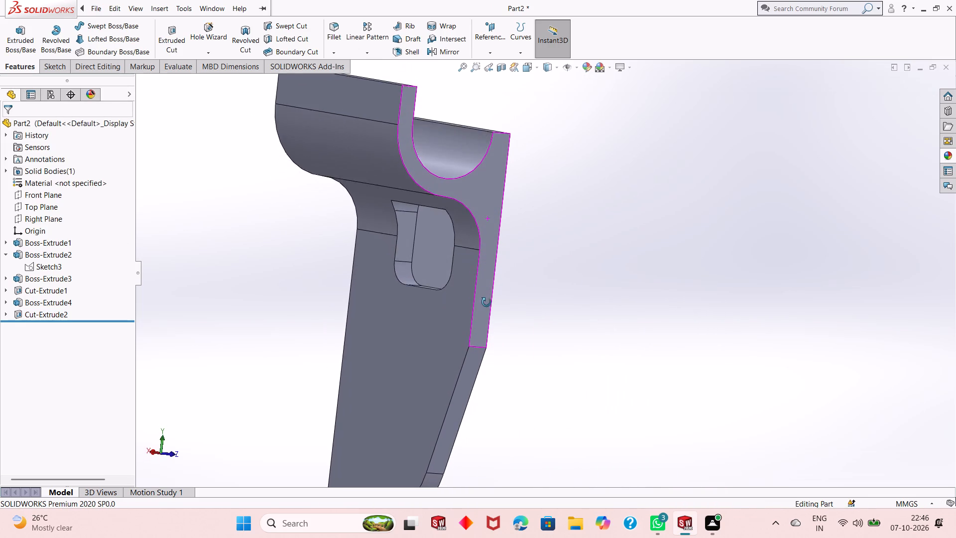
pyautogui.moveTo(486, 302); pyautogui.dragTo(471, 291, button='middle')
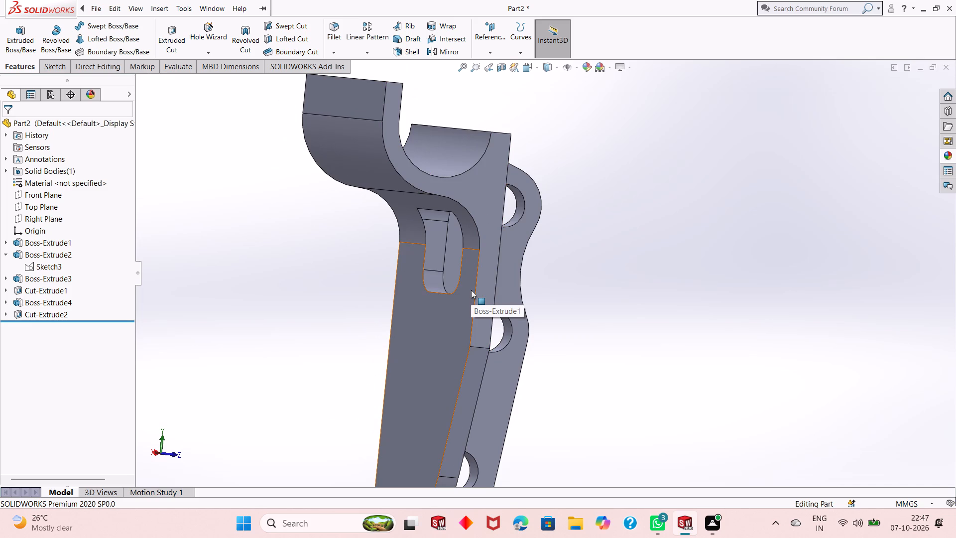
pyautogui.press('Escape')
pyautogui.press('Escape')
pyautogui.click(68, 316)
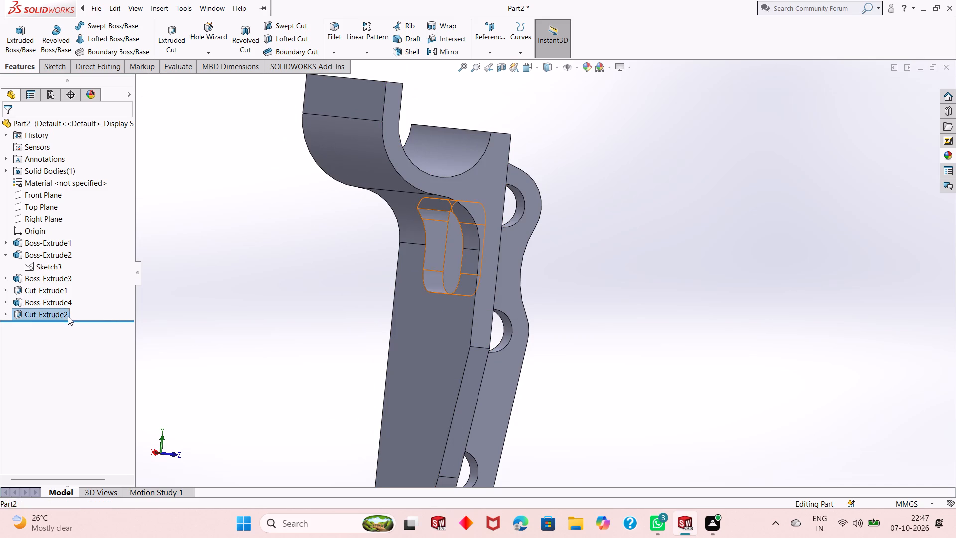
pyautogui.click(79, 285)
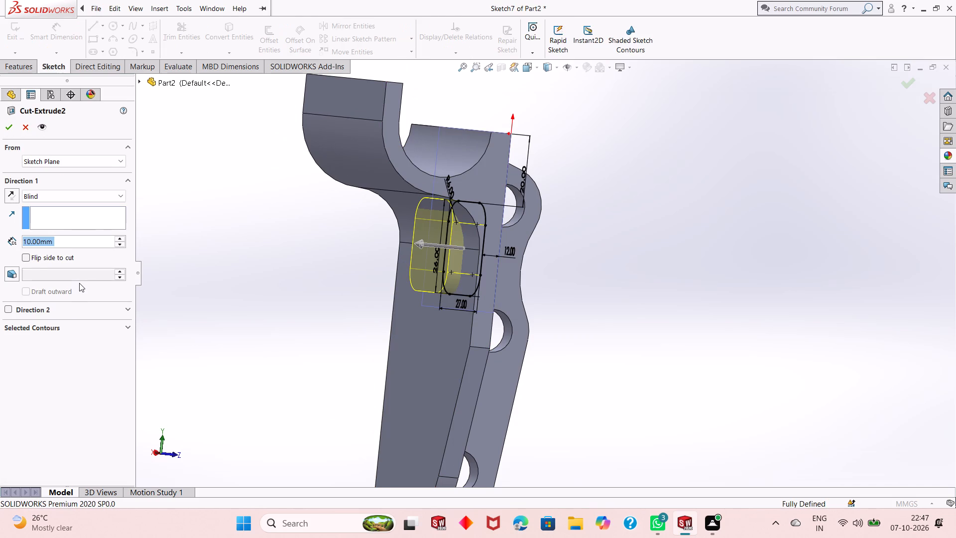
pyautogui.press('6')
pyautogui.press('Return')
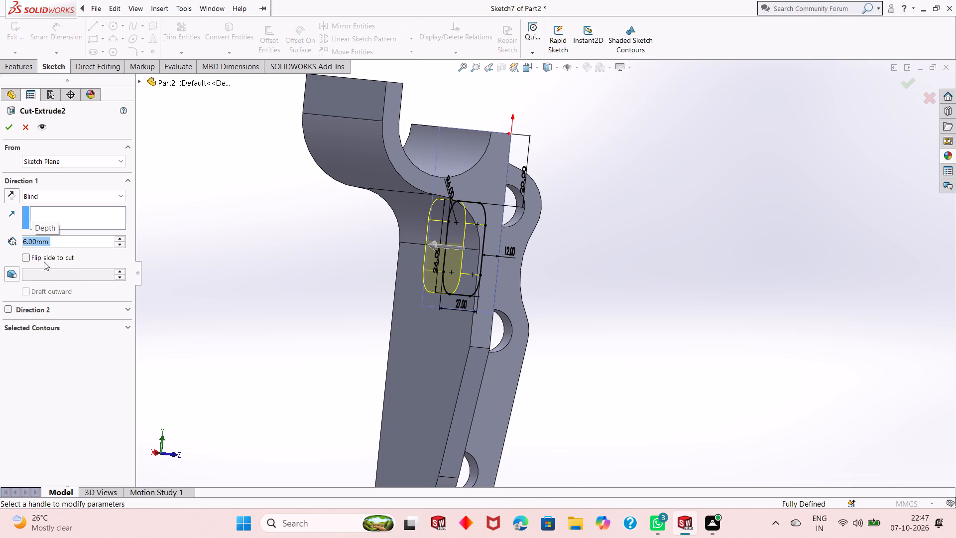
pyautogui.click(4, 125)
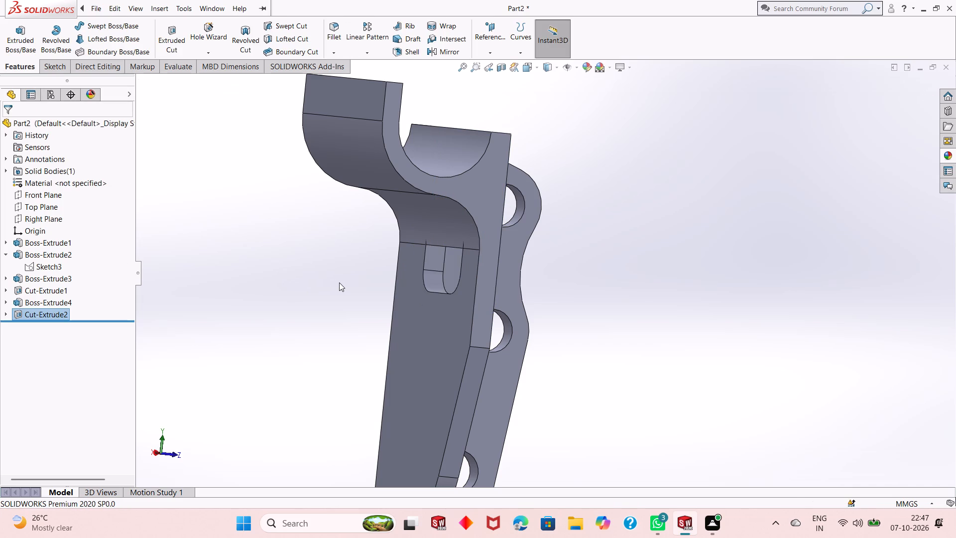
# Edit the rounded window cut again and set its blind depth to 20 mm.
pyautogui.moveTo(339, 282); pyautogui.dragTo(328, 288, button='middle')
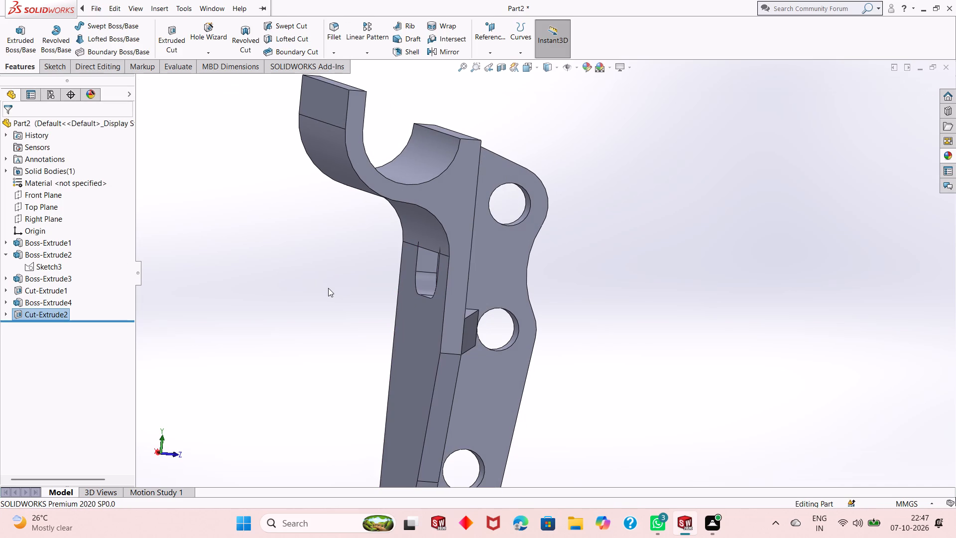
pyautogui.press('Escape')
pyautogui.press('Escape')
pyautogui.press('Escape')
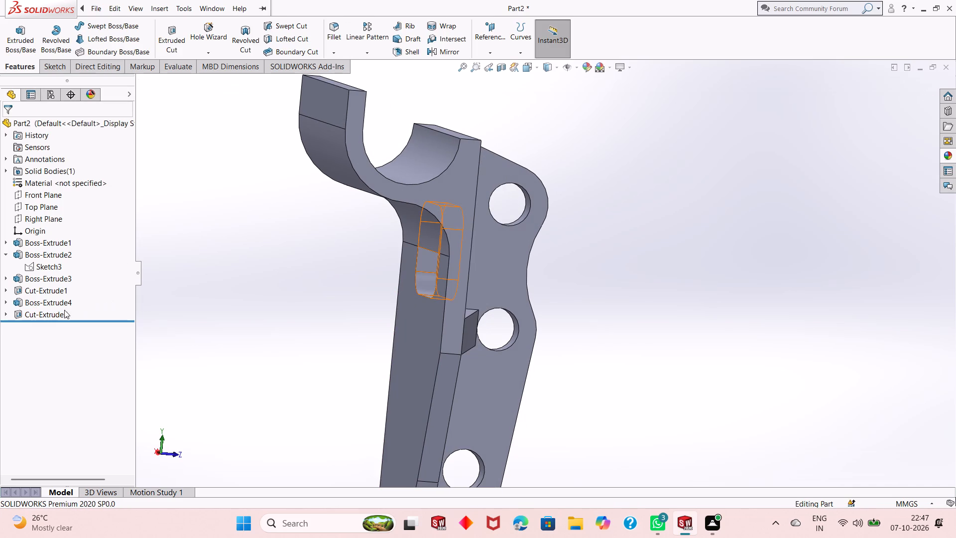
pyautogui.click(60, 311)
pyautogui.click(74, 283)
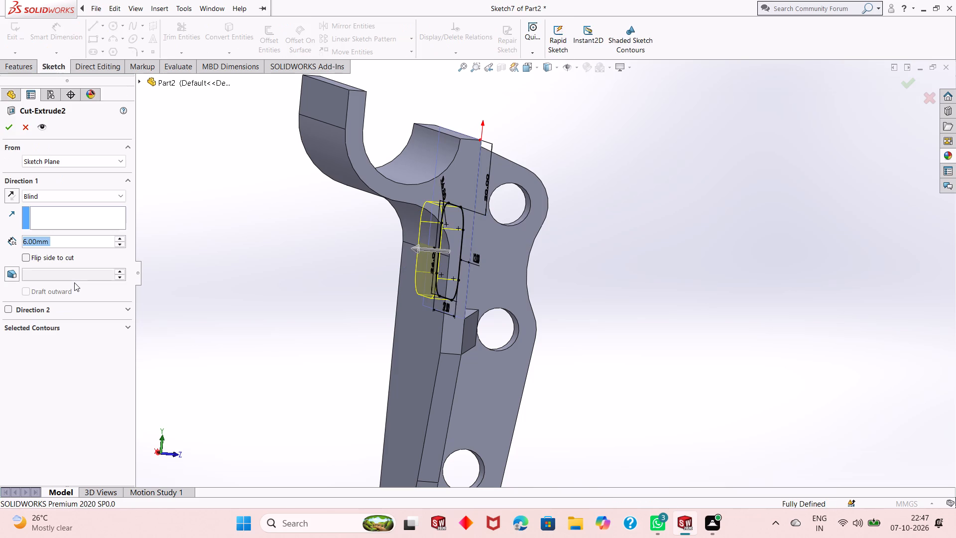
pyautogui.write('10')
pyautogui.press('Return')
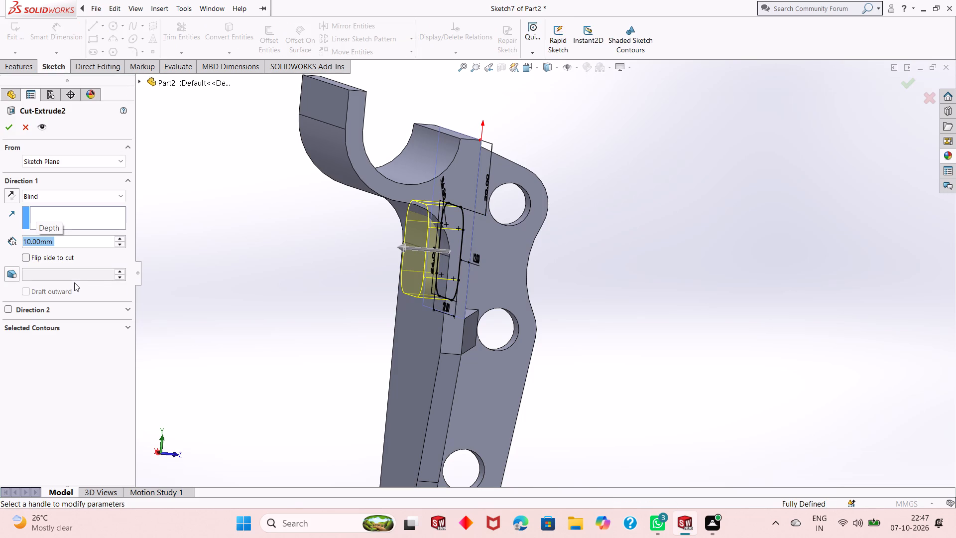
pyautogui.moveTo(202, 285); pyautogui.dragTo(338, 264, button='middle')
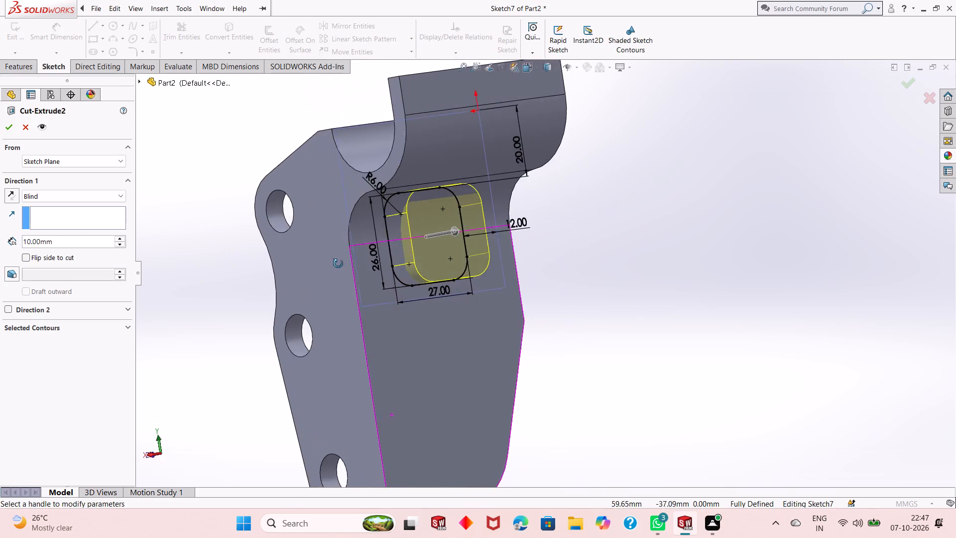
pyautogui.moveTo(338, 264); pyautogui.dragTo(377, 227, button='middle')
pyautogui.scroll(-6, 425, 160)
pyautogui.moveTo(447, 336); pyautogui.dragTo(452, 356, button='middle')
pyautogui.scroll(1, 445, 357)
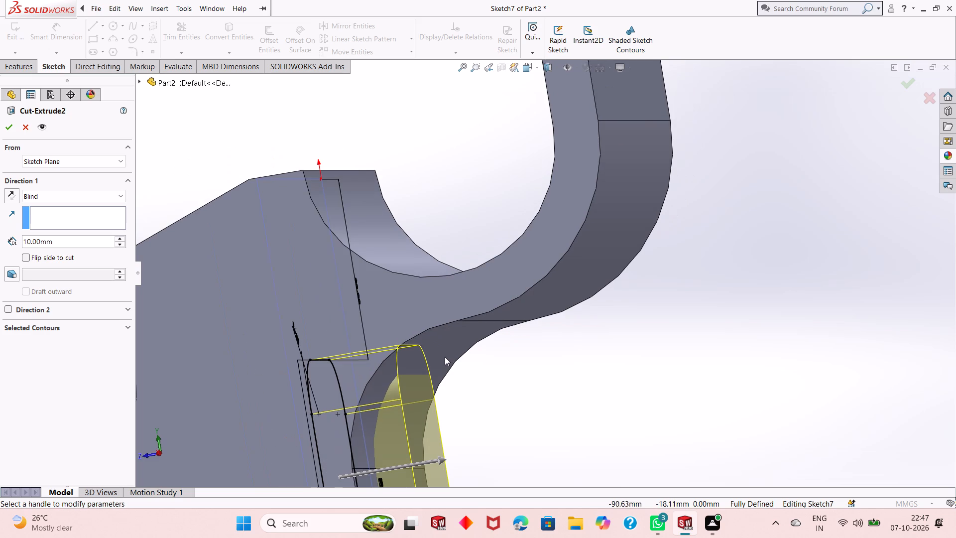
pyautogui.doubleClick(61, 238)
pyautogui.write('20')
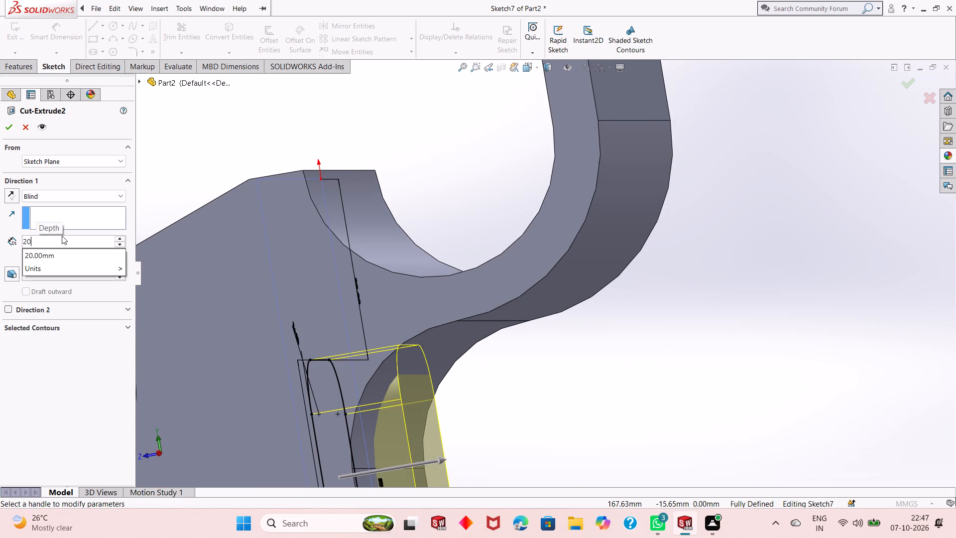
pyautogui.press('Return')
pyautogui.click(13, 119)
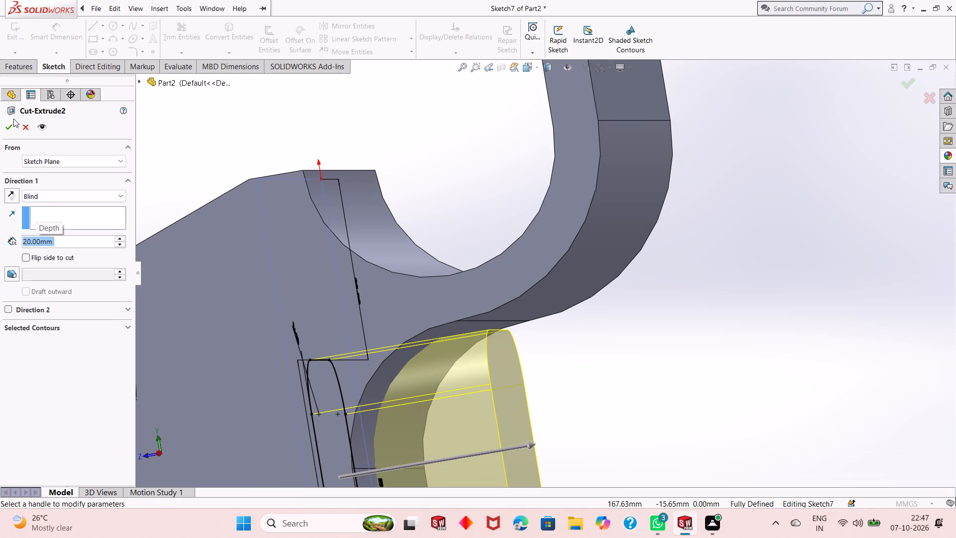
pyautogui.click(11, 124)
# Examine the window cut and its surrounding hook, plate and ledge from both sides of the bracket.
pyautogui.scroll(2, 246, 279)
pyautogui.moveTo(556, 354); pyautogui.dragTo(532, 362, button='middle')
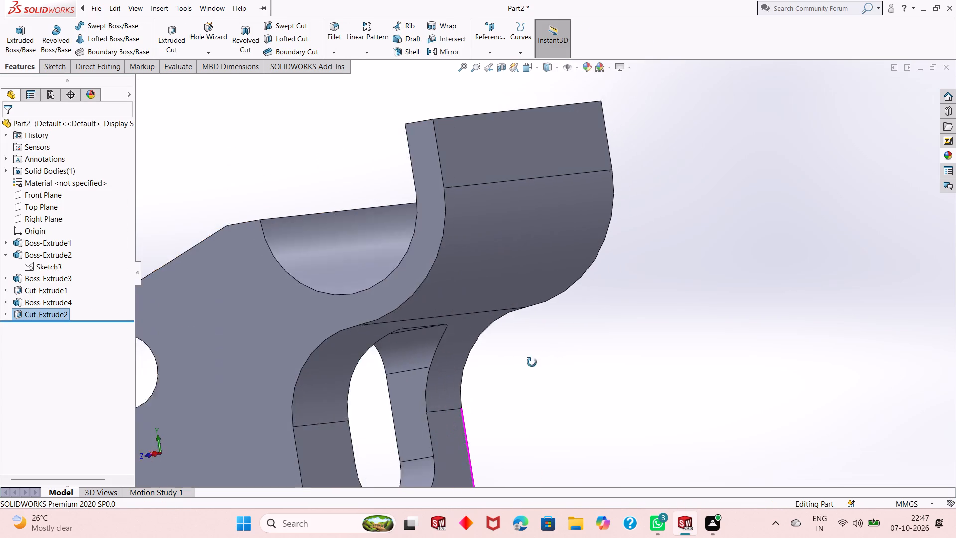
pyautogui.moveTo(532, 362); pyautogui.dragTo(420, 378, button='middle')
pyautogui.scroll(3, 266, 362)
pyautogui.moveTo(281, 332); pyautogui.dragTo(199, 353, button='middle')
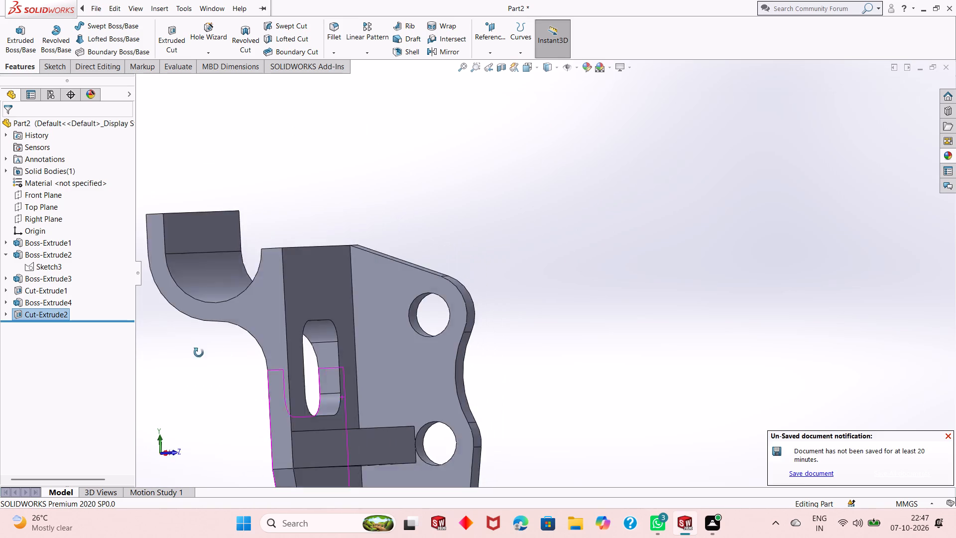
pyautogui.moveTo(199, 353); pyautogui.dragTo(181, 353, button='middle')
pyautogui.scroll(1, 181, 353)
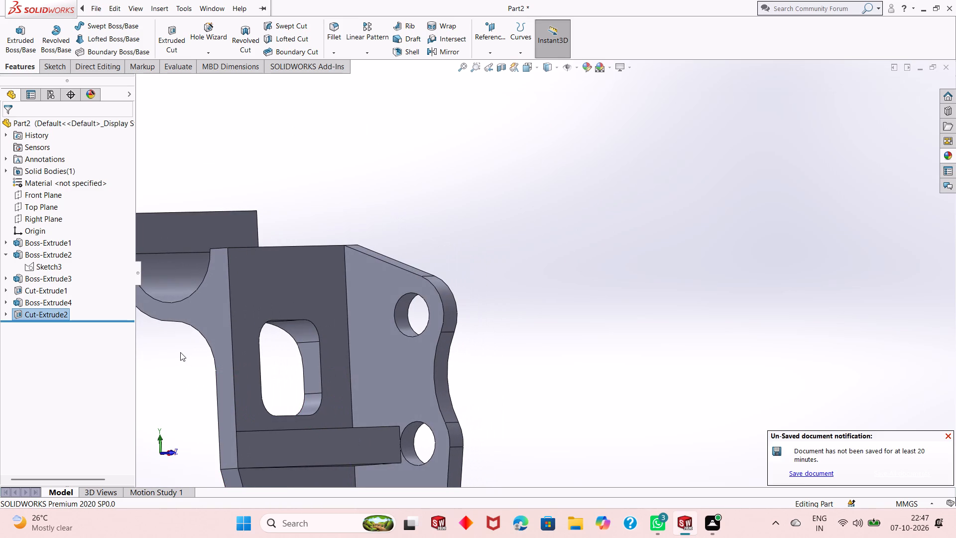
pyautogui.scroll(1, 242, 374)
pyautogui.moveTo(242, 374); pyautogui.dragTo(248, 385, button='middle')
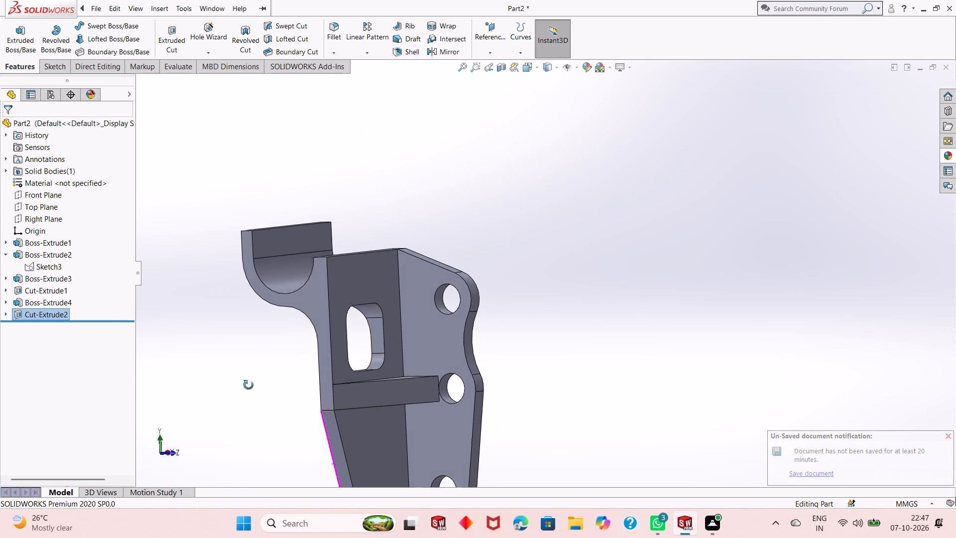
pyautogui.moveTo(248, 385); pyautogui.dragTo(327, 314, button='middle')
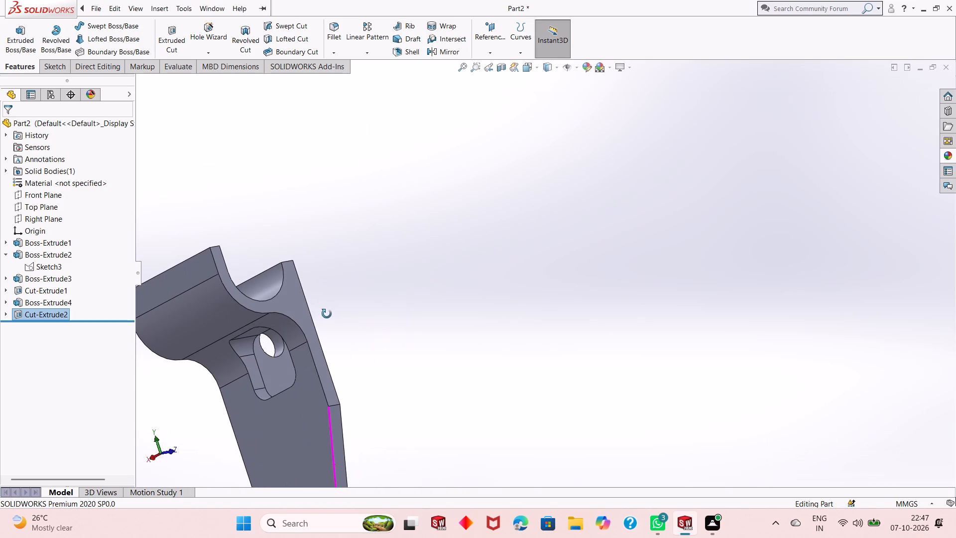
pyautogui.moveTo(327, 314); pyautogui.dragTo(249, 365, button='middle')
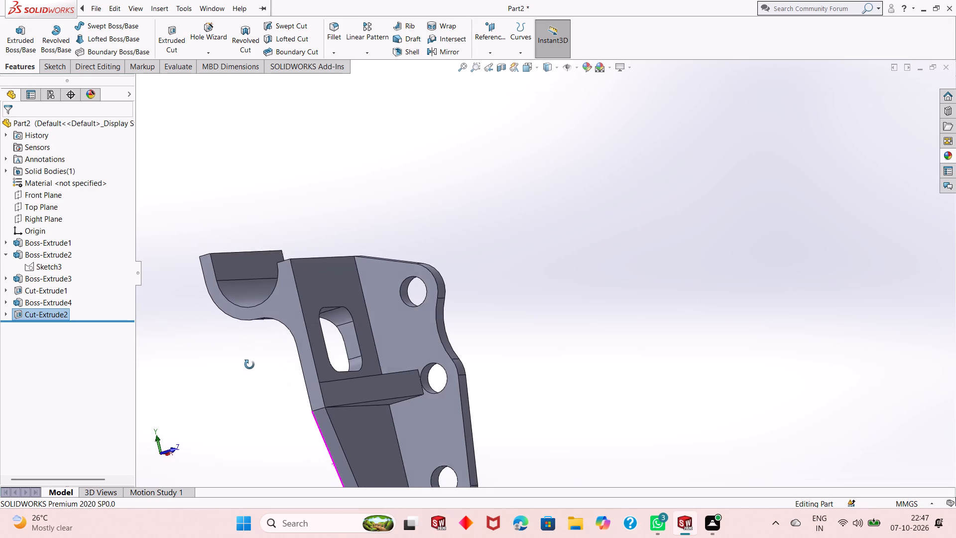
pyautogui.moveTo(249, 365); pyautogui.dragTo(243, 403, button='middle')
pyautogui.scroll(2, 375, 392)
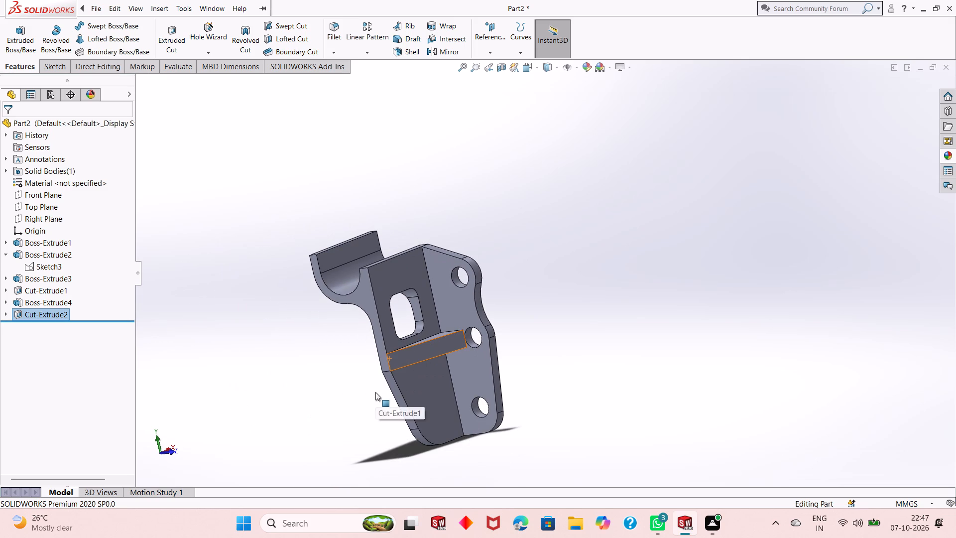
pyautogui.moveTo(516, 342); pyautogui.dragTo(523, 379, button='middle')
pyautogui.scroll(-2, 296, 317)
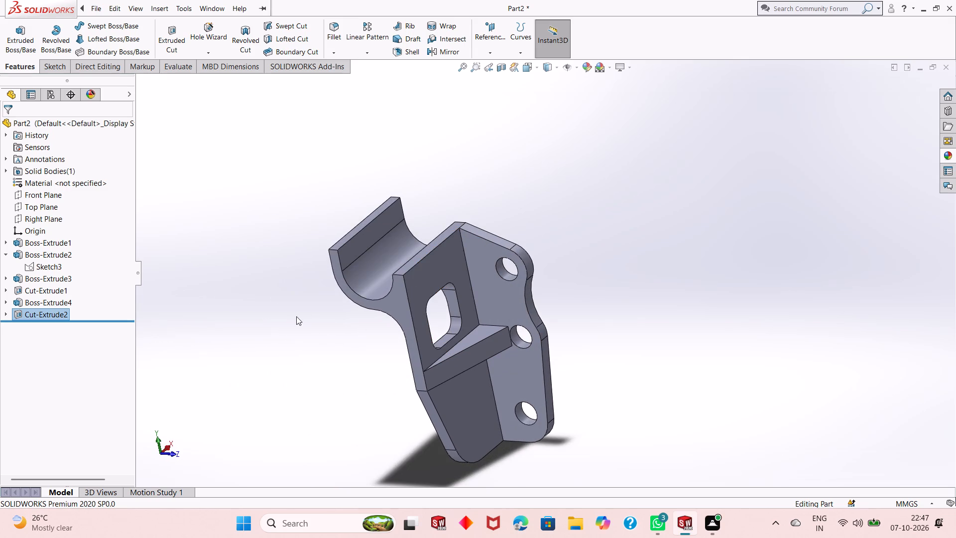
pyautogui.scroll(2, 381, 354)
pyautogui.scroll(-3, 585, 350)
pyautogui.moveTo(497, 371); pyautogui.dragTo(485, 330, button='middle')
pyautogui.scroll(1, 492, 350)
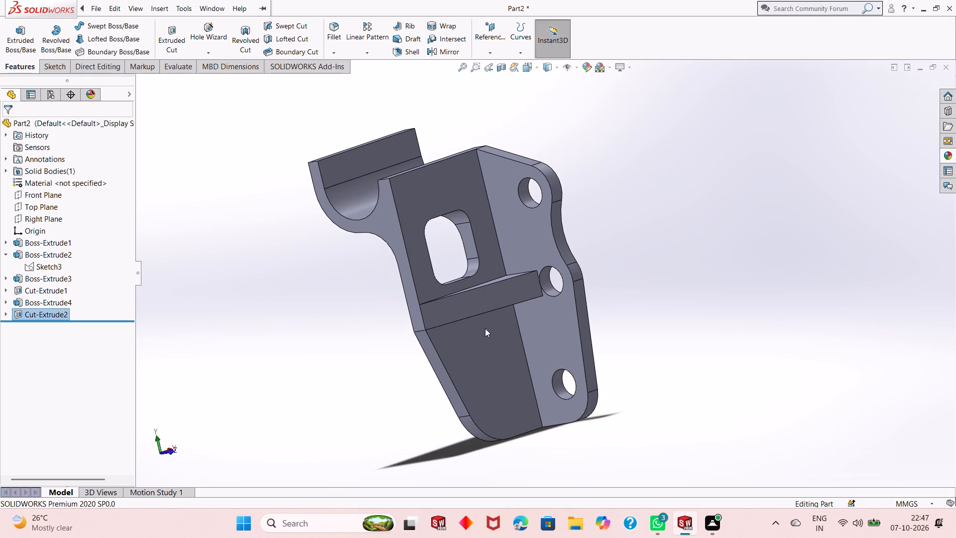
# Sketch a circle about 22 mm in diameter on the plate's tapered lower face, below the ledge.
pyautogui.click(486, 369)
pyautogui.click(530, 337)
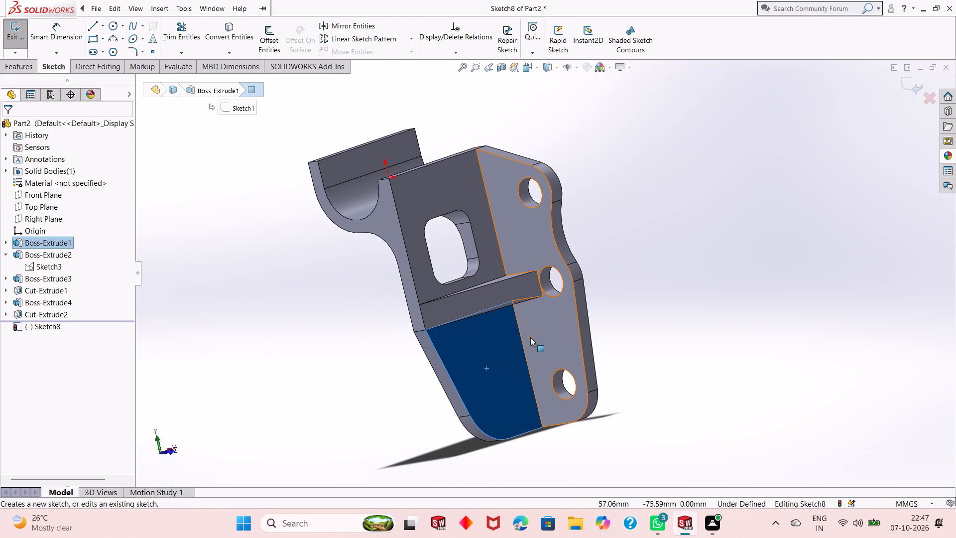
pyautogui.hotkey('ctrl', '8')
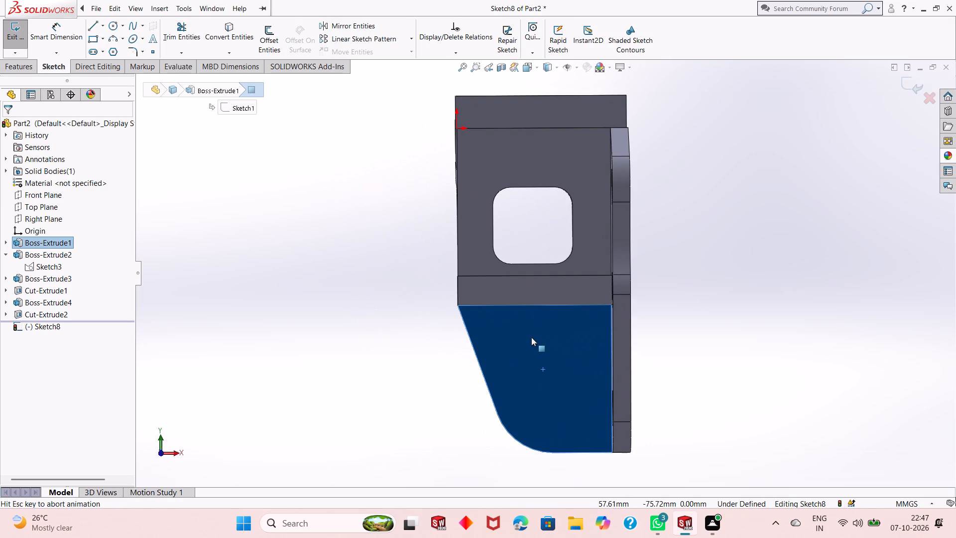
pyautogui.press('Escape')
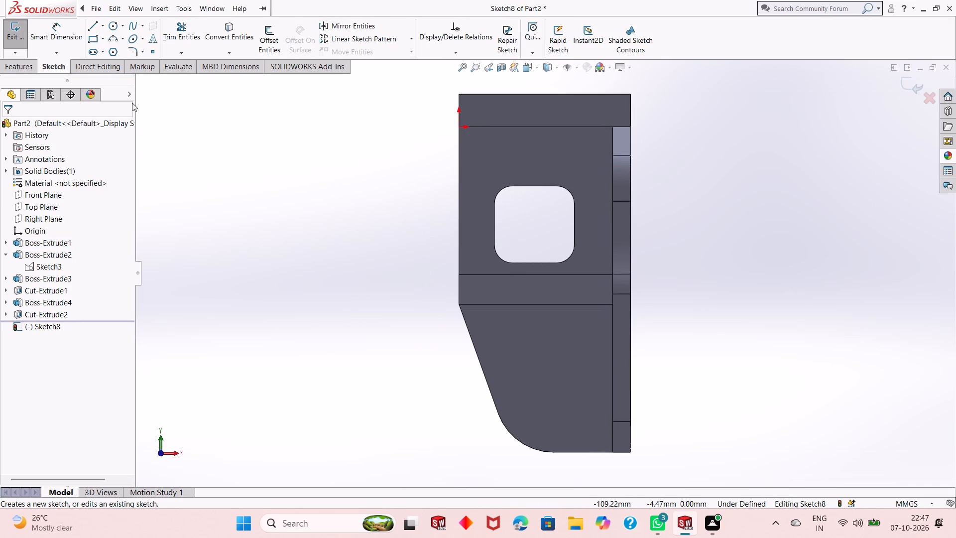
pyautogui.click(112, 25)
pyautogui.scroll(-2, 548, 384)
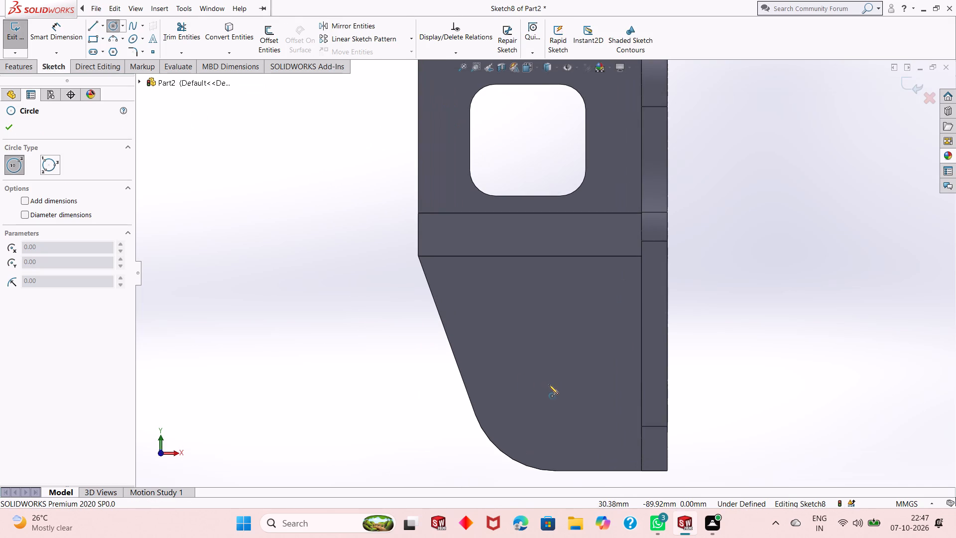
pyautogui.click(554, 355)
pyautogui.click(562, 403)
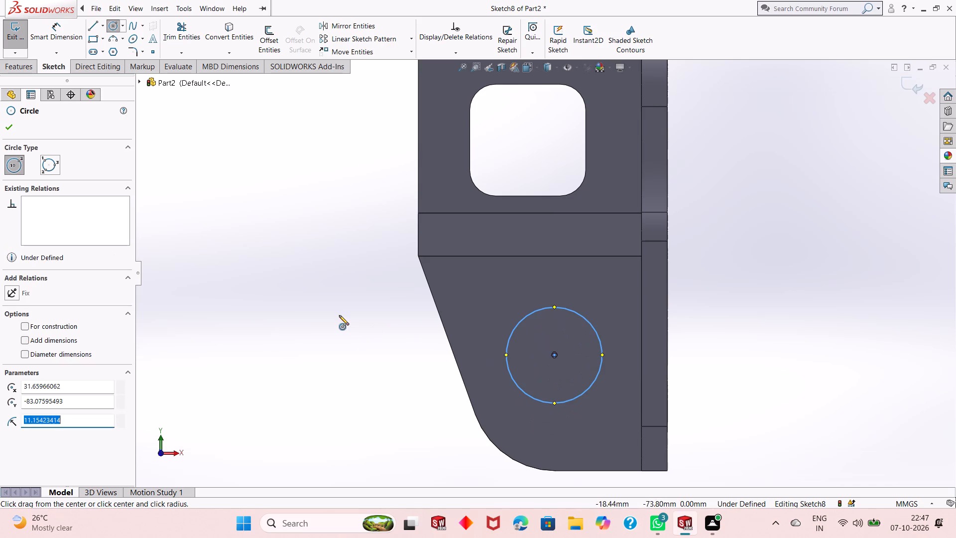
pyautogui.rightClick(339, 315)
pyautogui.click(346, 320)
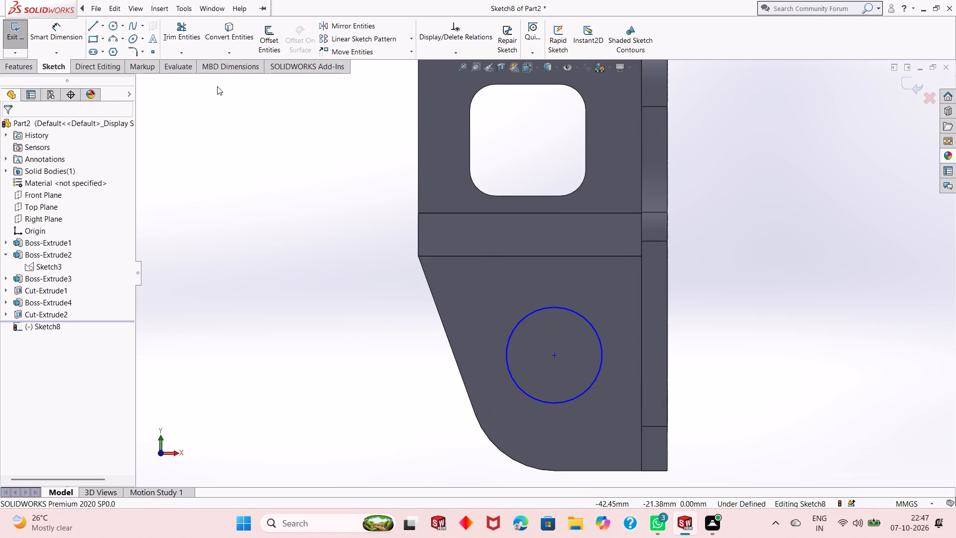
# Dimension the circle's diameter as 20 mm.
pyautogui.click(74, 39)
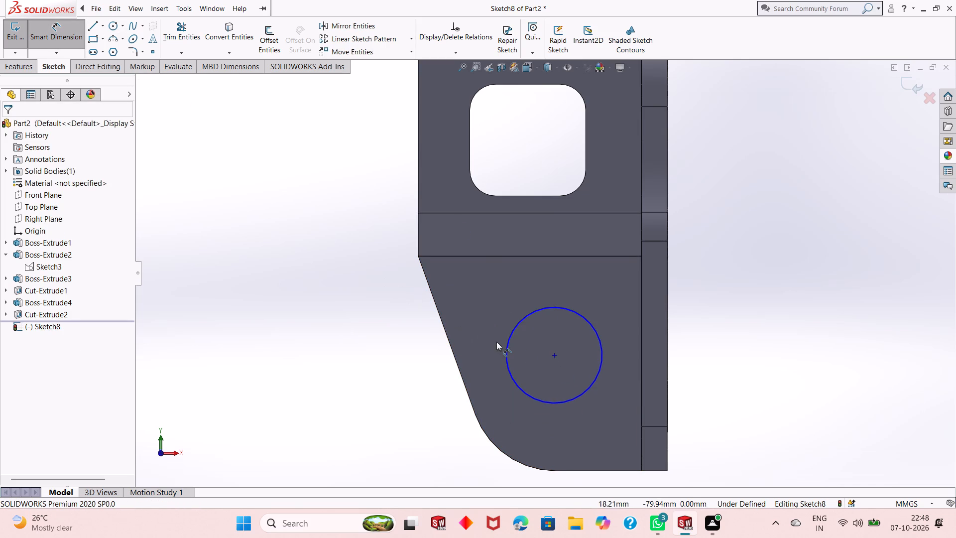
pyautogui.click(520, 388)
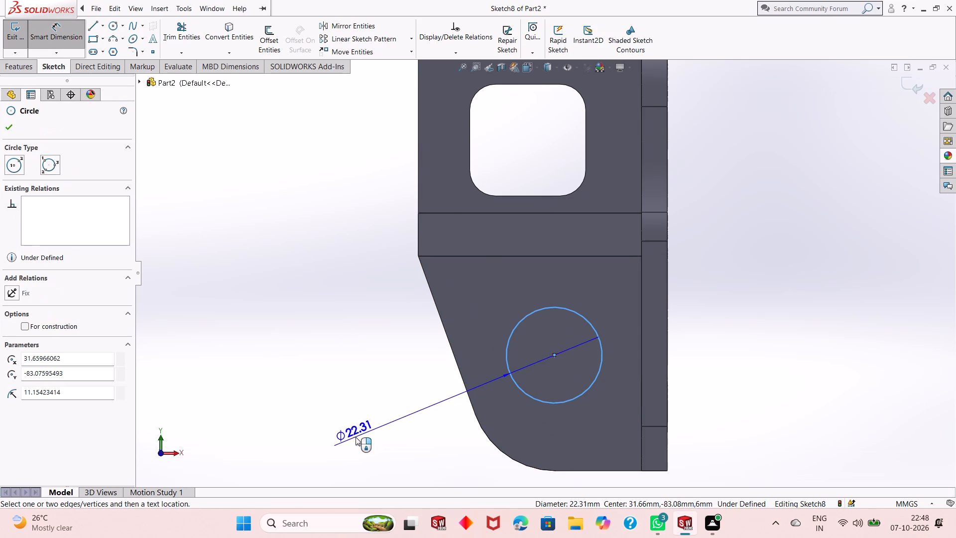
pyautogui.click(356, 437)
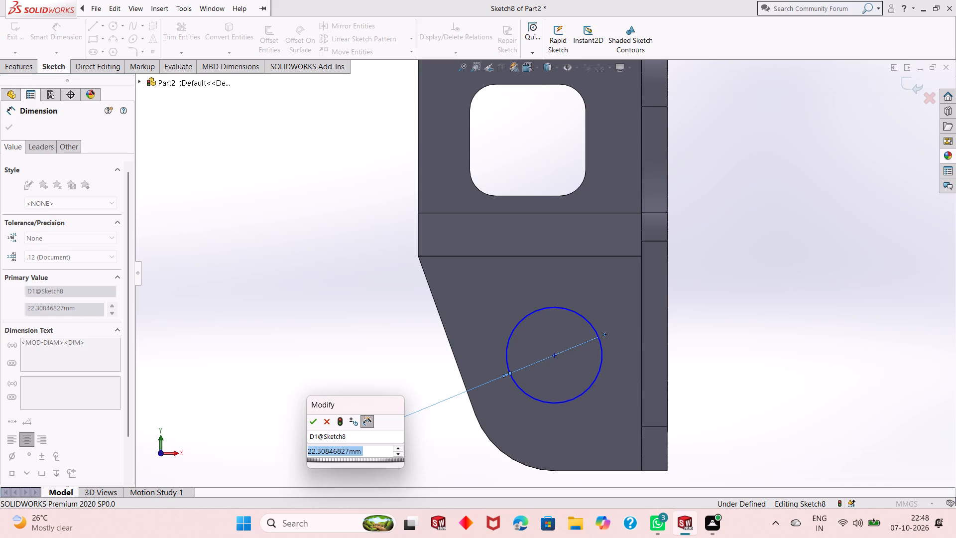
pyautogui.write('20')
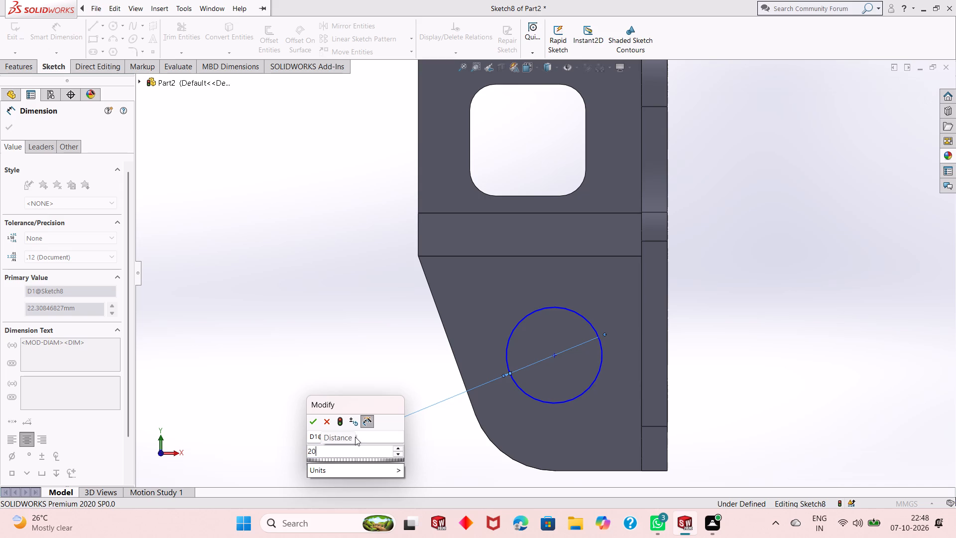
pyautogui.press('Return')
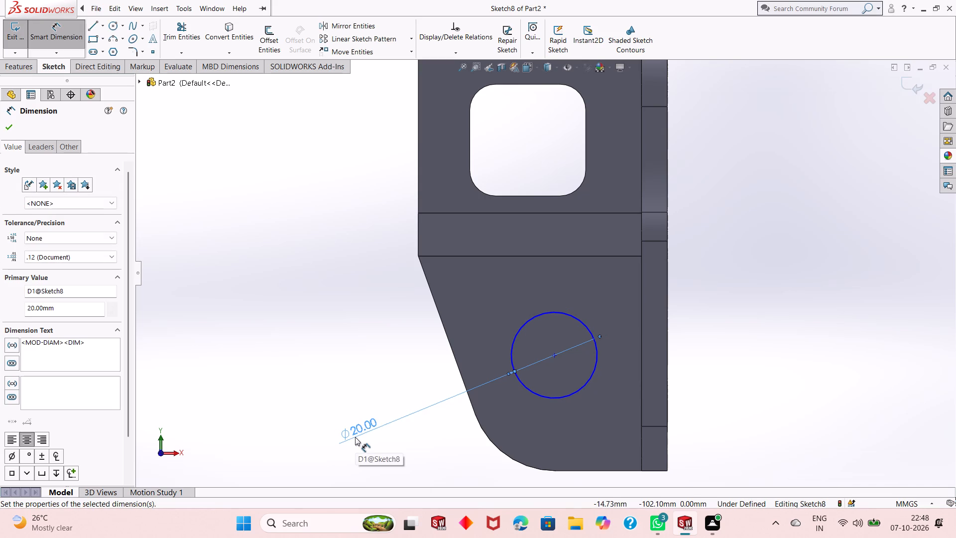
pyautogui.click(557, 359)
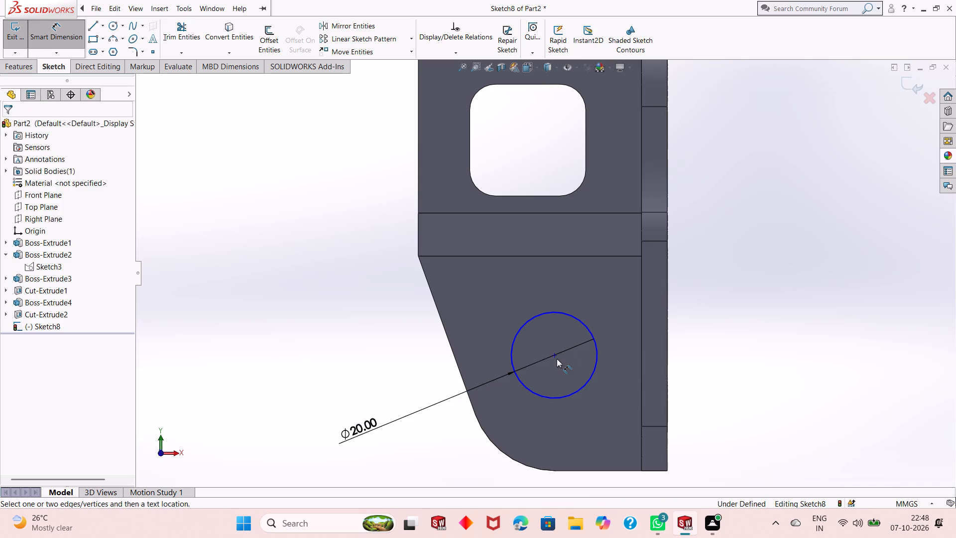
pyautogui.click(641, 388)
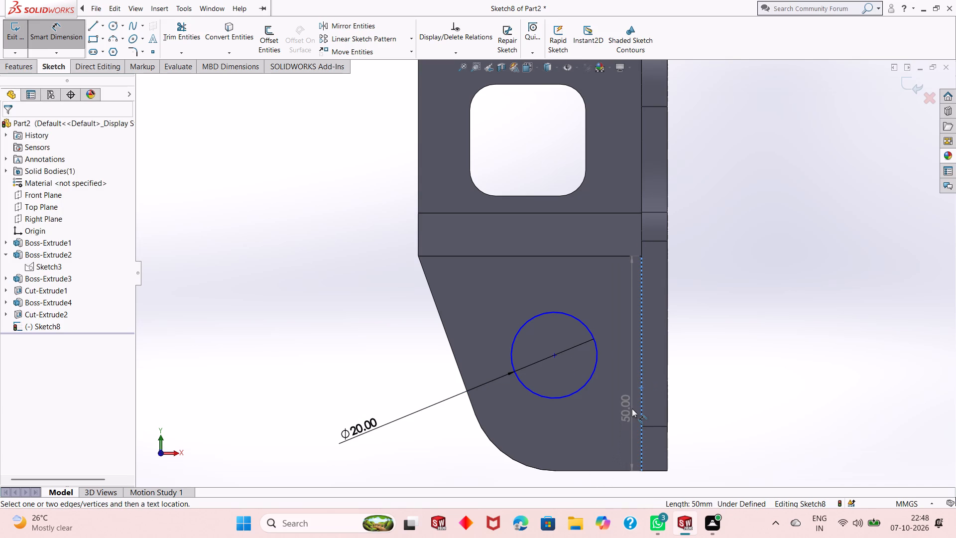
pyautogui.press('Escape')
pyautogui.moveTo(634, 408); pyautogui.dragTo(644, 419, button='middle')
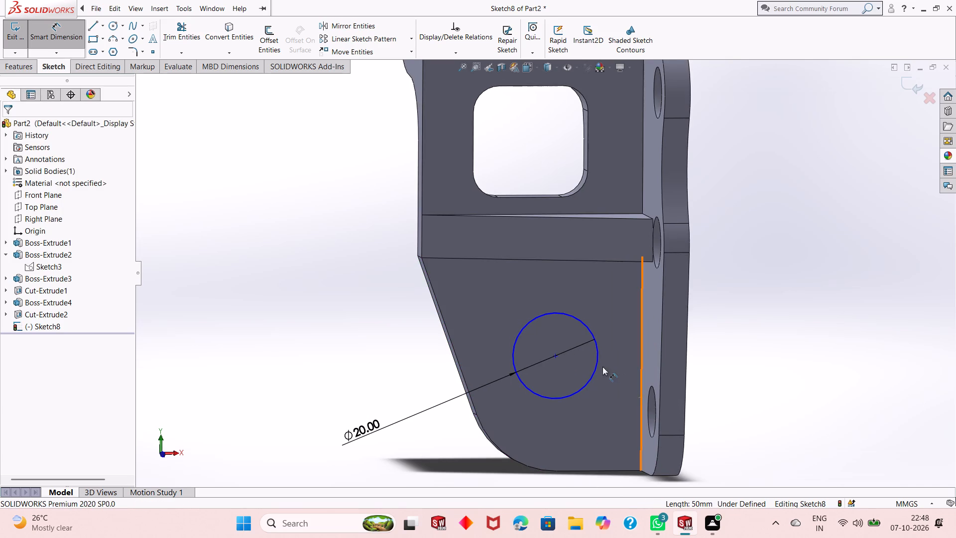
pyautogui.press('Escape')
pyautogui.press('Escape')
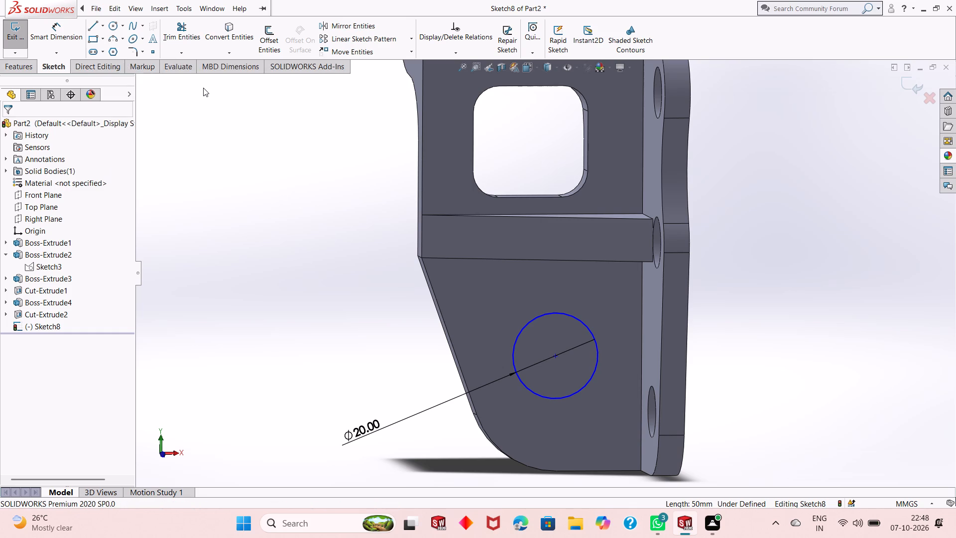
# Dimension the circle's centre 20 mm from the vertical edge where the plate meets the three-hole flange.
pyautogui.click(67, 34)
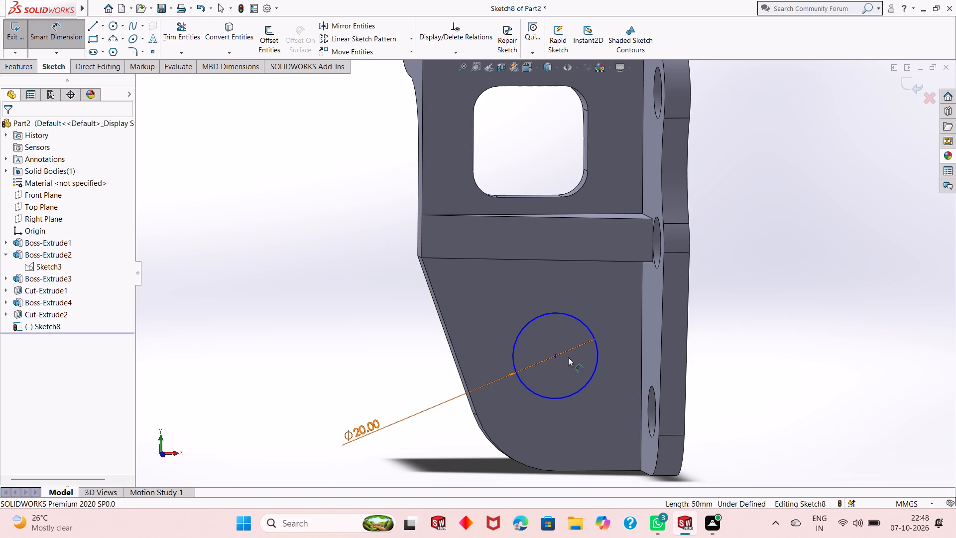
pyautogui.click(554, 358)
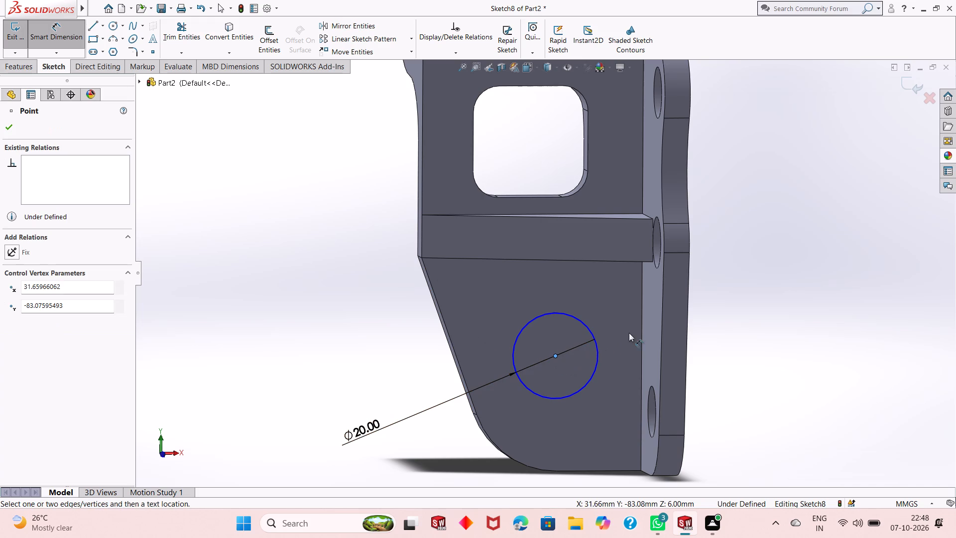
pyautogui.click(641, 319)
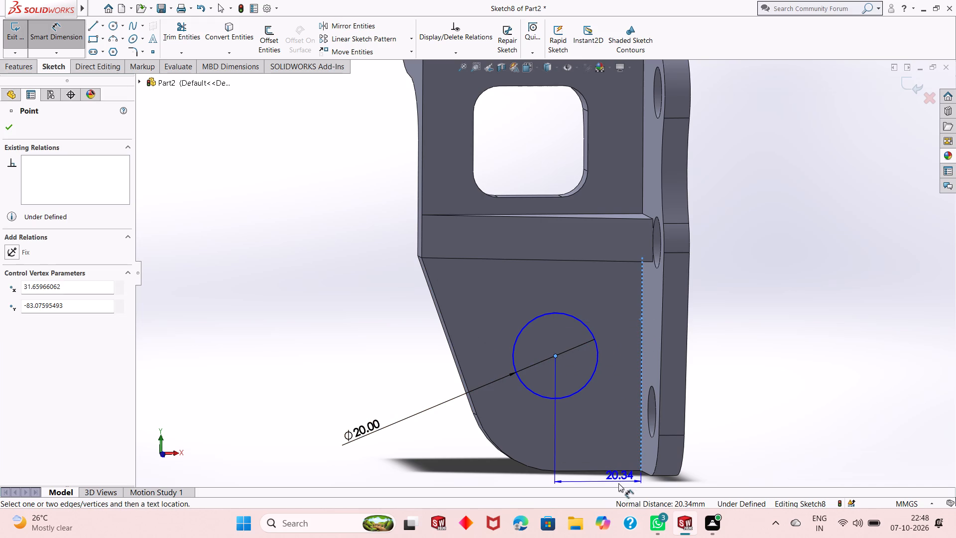
pyautogui.click(618, 484)
pyautogui.write('20')
pyautogui.press('Return')
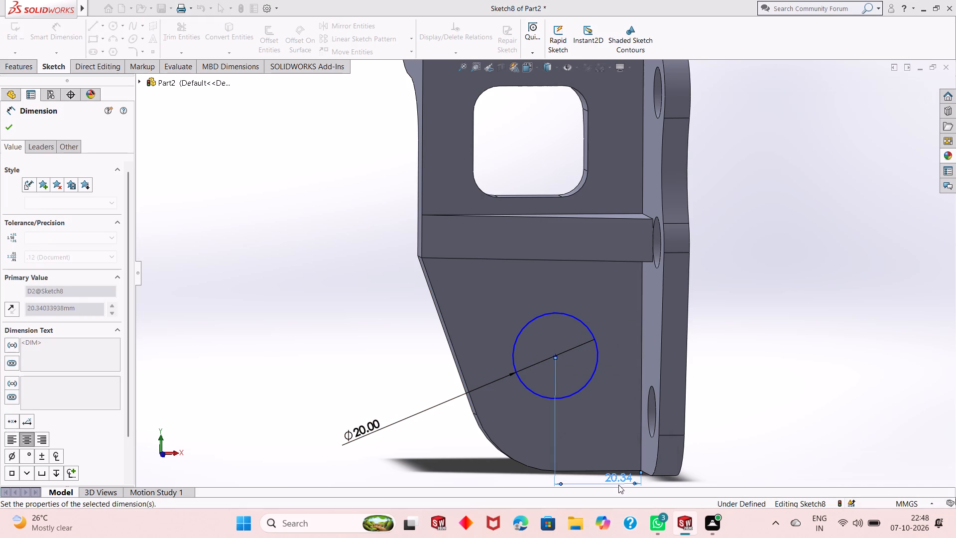
# Dimension the circle's centre 20 mm above the plate's bottom edge, completing the circle's location.
pyautogui.click(559, 355)
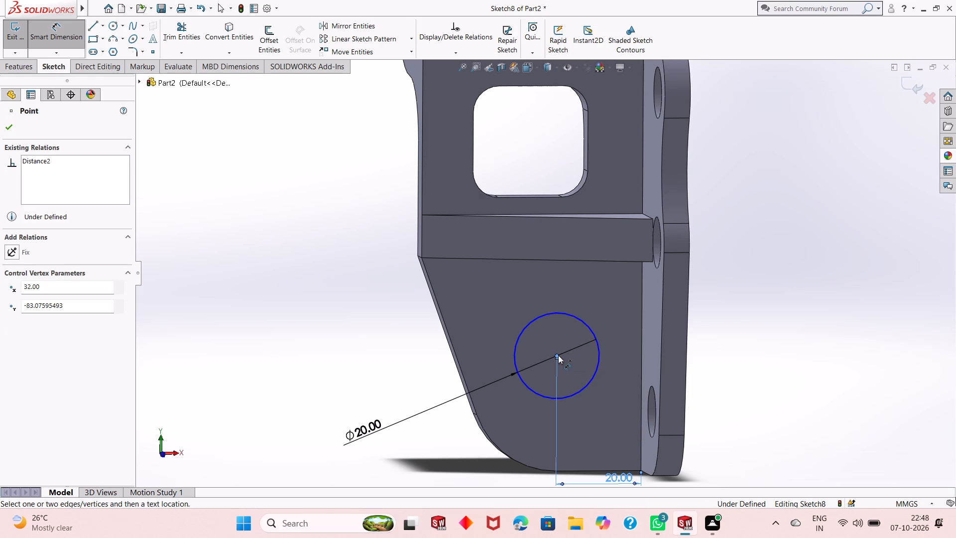
pyautogui.click(588, 473)
pyautogui.click(585, 468)
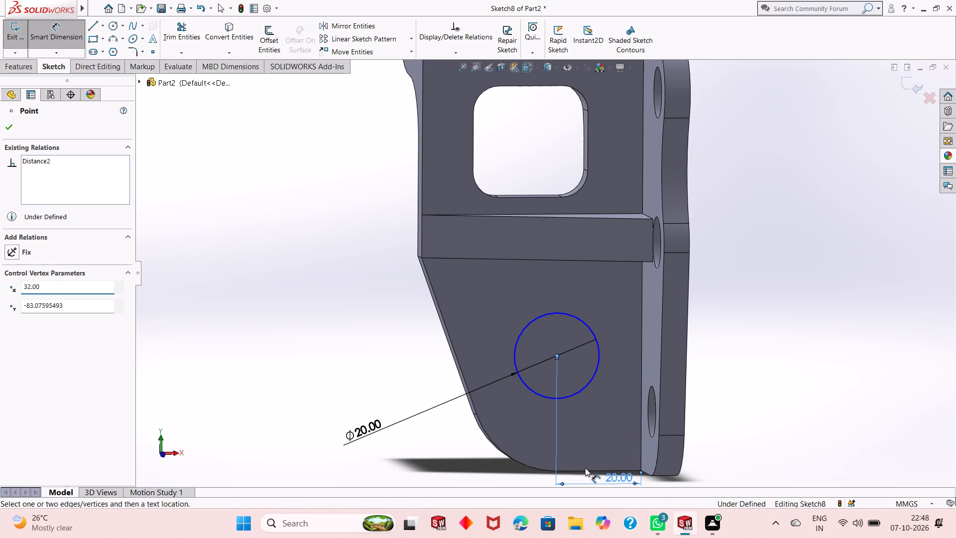
pyautogui.click(586, 470)
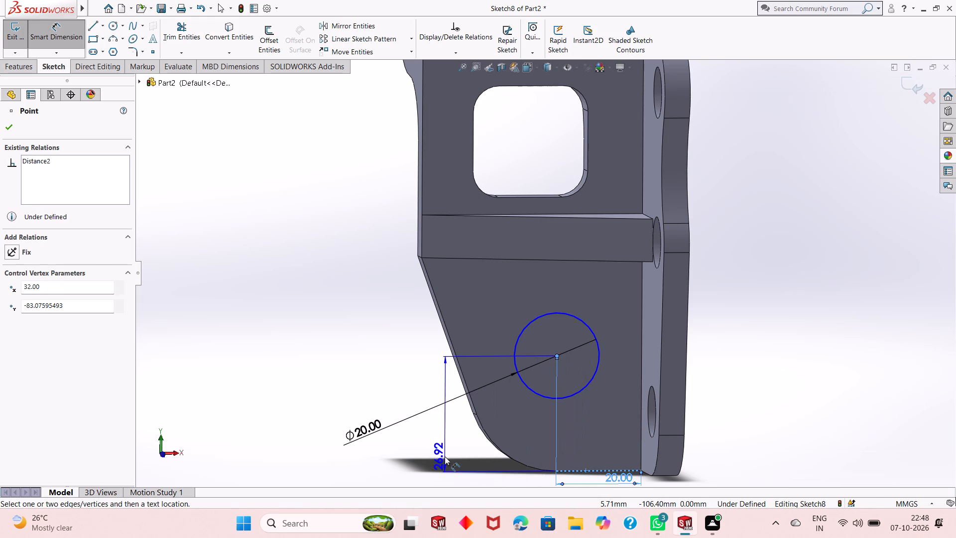
pyautogui.click(445, 456)
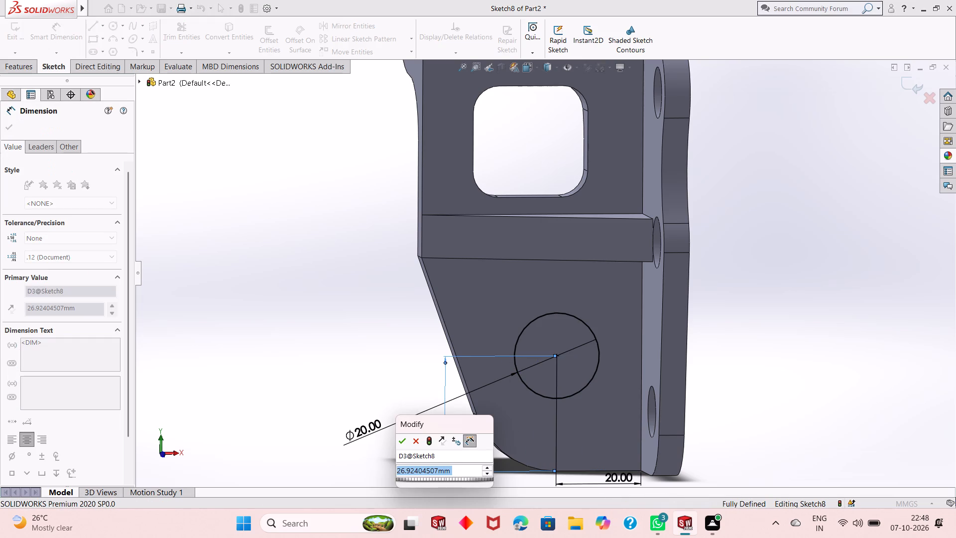
pyautogui.write('20')
pyautogui.press('Return')
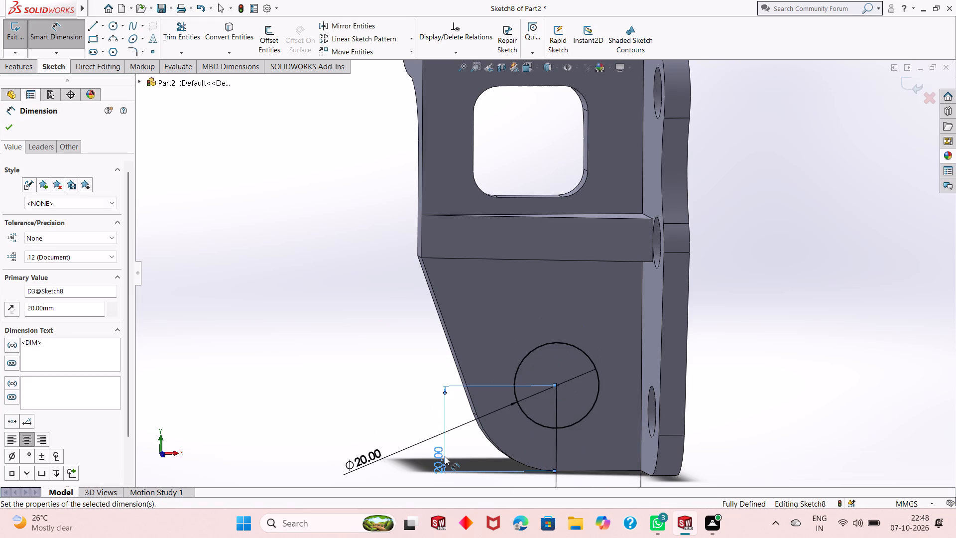
pyautogui.moveTo(354, 374); pyautogui.dragTo(372, 353, button='middle')
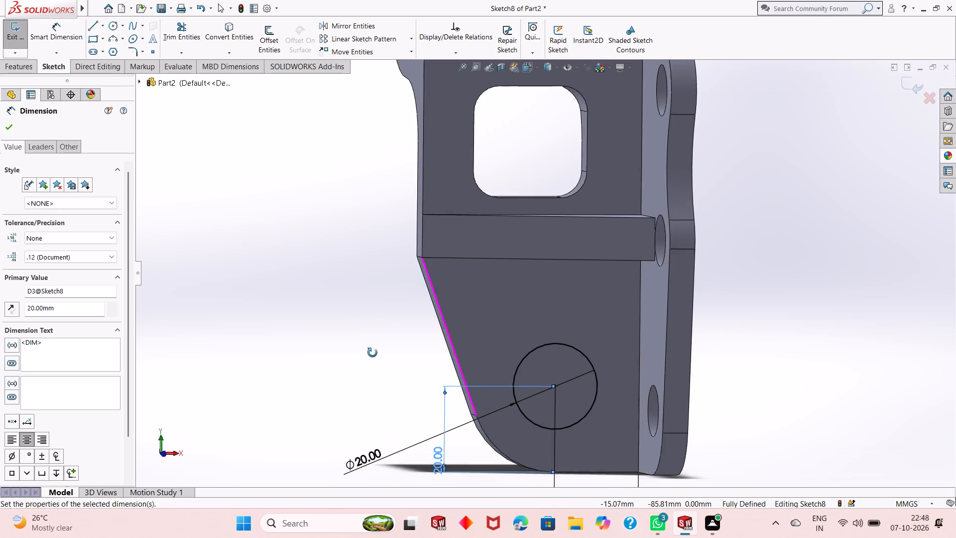
pyautogui.moveTo(372, 353); pyautogui.dragTo(396, 369, button='middle')
pyautogui.rightClick(334, 333)
pyautogui.click(346, 366)
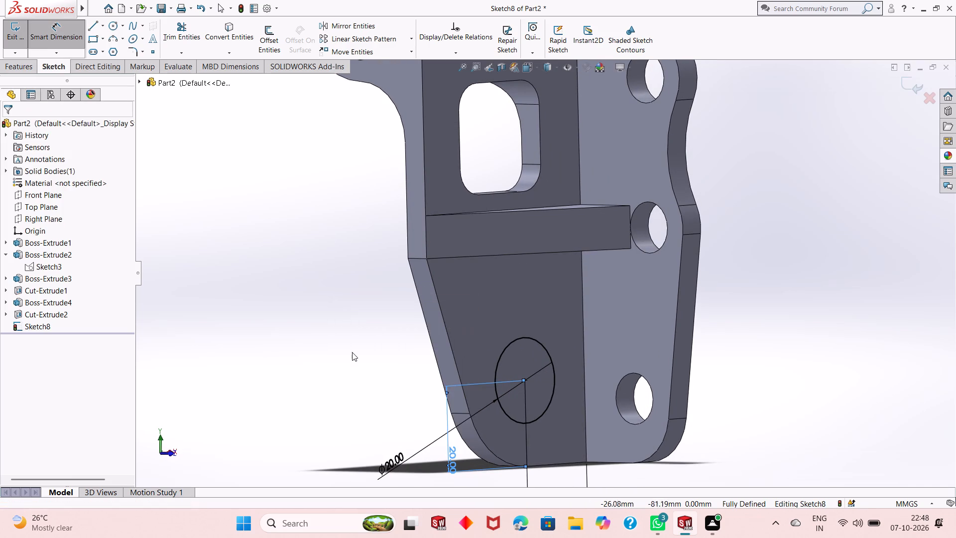
# Cut the 20 mm circle through the lower plate with a blind Extruded Cut 10 mm deep.
pyautogui.scroll(1, 353, 348)
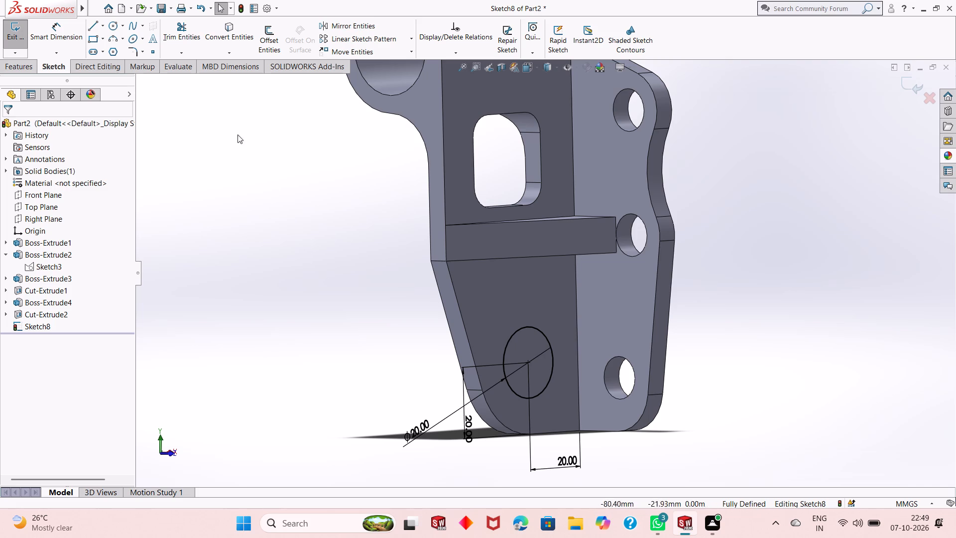
pyautogui.click(24, 69)
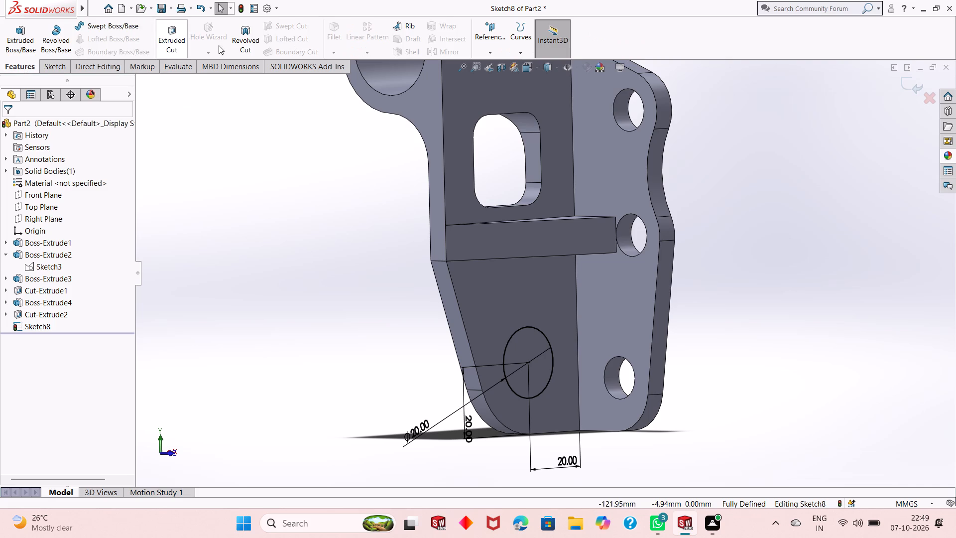
pyautogui.click(185, 45)
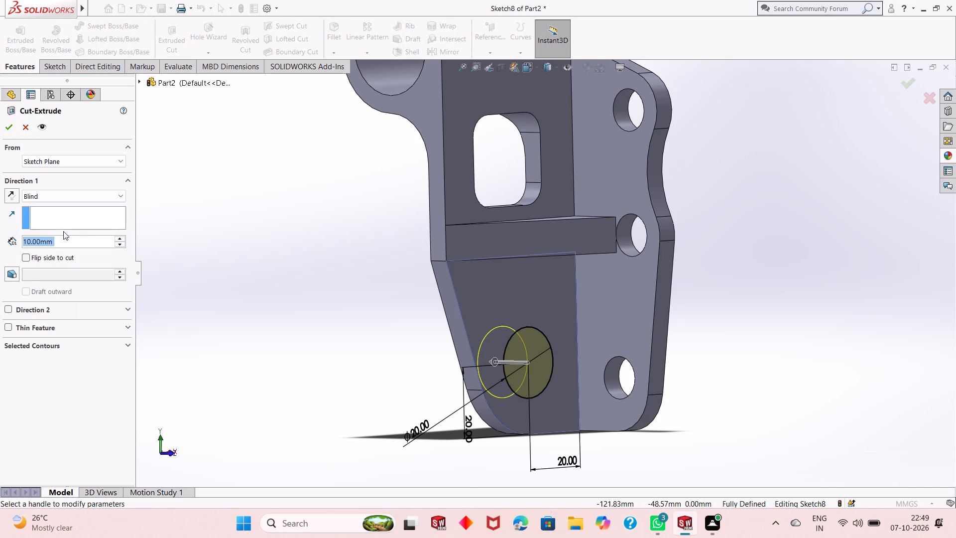
pyautogui.click(8, 128)
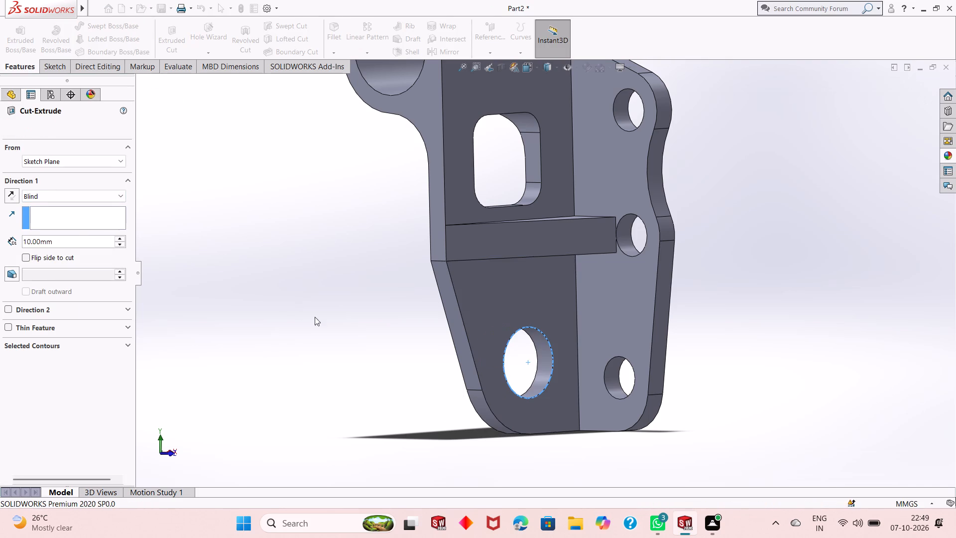
pyautogui.click(346, 326)
# Examine the finished bracket from front and back, checking the new lower hole, window, ledge, hook and flange.
pyautogui.moveTo(398, 328); pyautogui.dragTo(393, 334, button='middle')
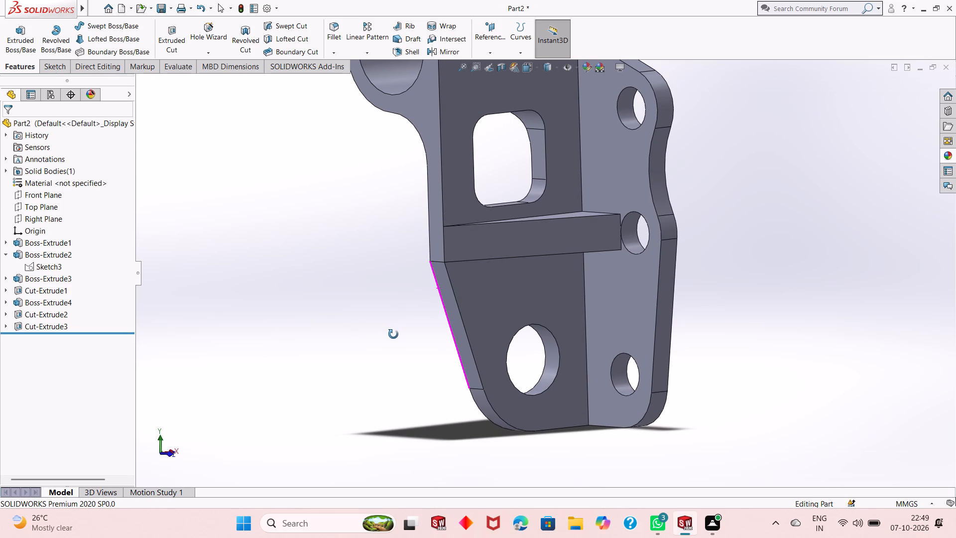
pyautogui.moveTo(393, 334); pyautogui.dragTo(423, 331, button='middle')
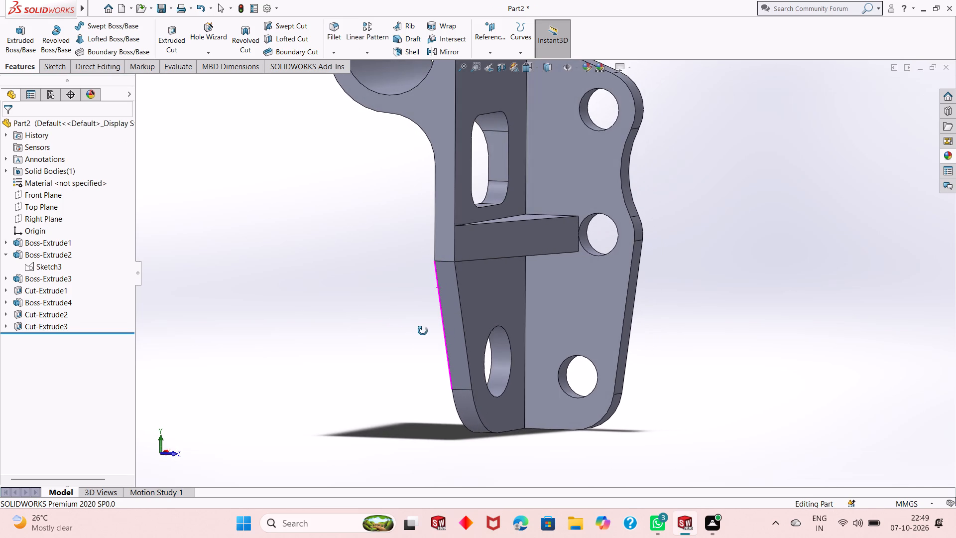
pyautogui.moveTo(423, 331); pyautogui.dragTo(434, 337, button='middle')
pyautogui.scroll(3, 434, 337)
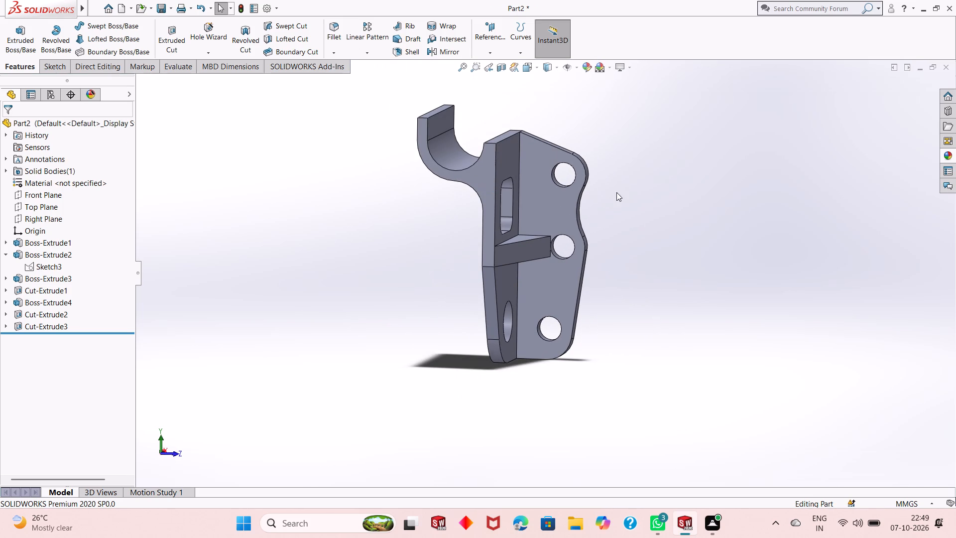
pyautogui.scroll(-1, 631, 211)
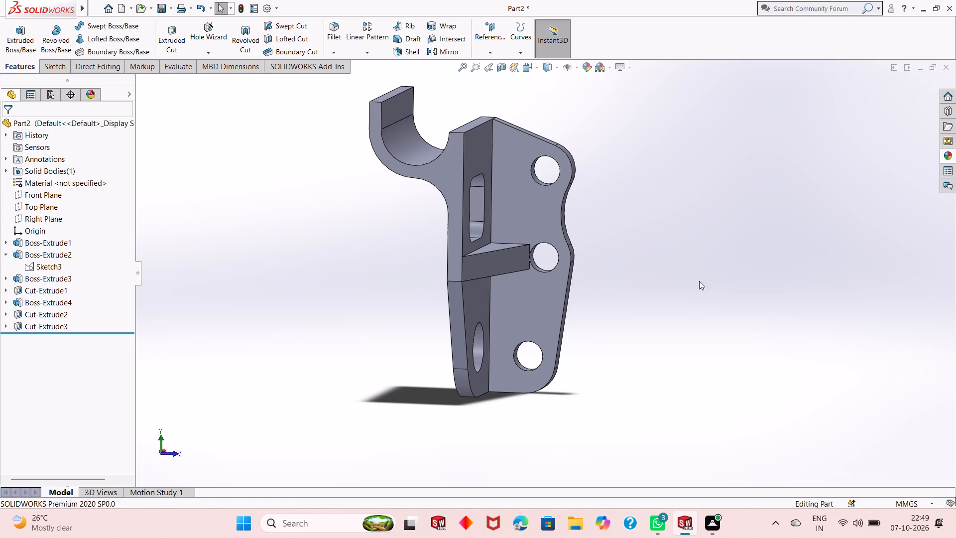
pyautogui.moveTo(697, 249); pyautogui.dragTo(439, 321, button='middle')
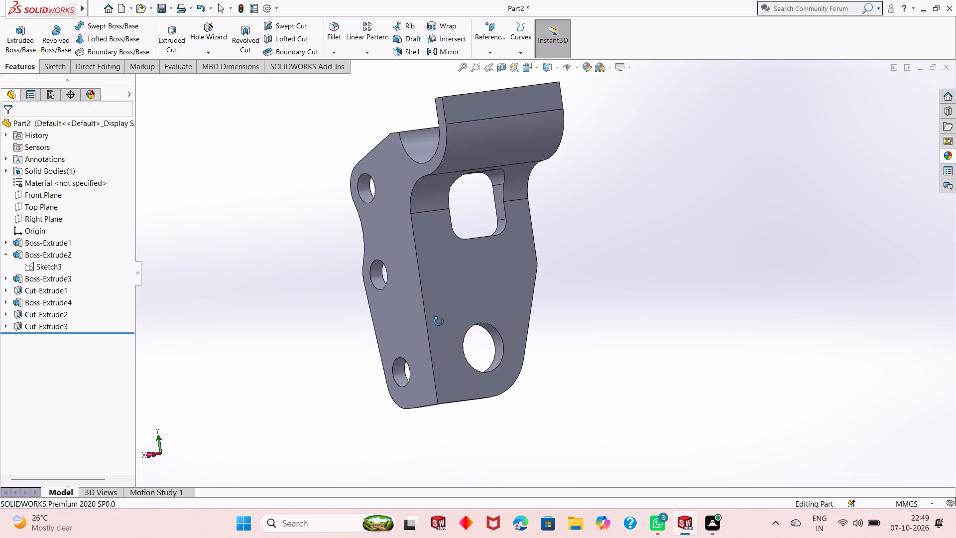
pyautogui.moveTo(439, 321); pyautogui.dragTo(720, 320, button='middle')
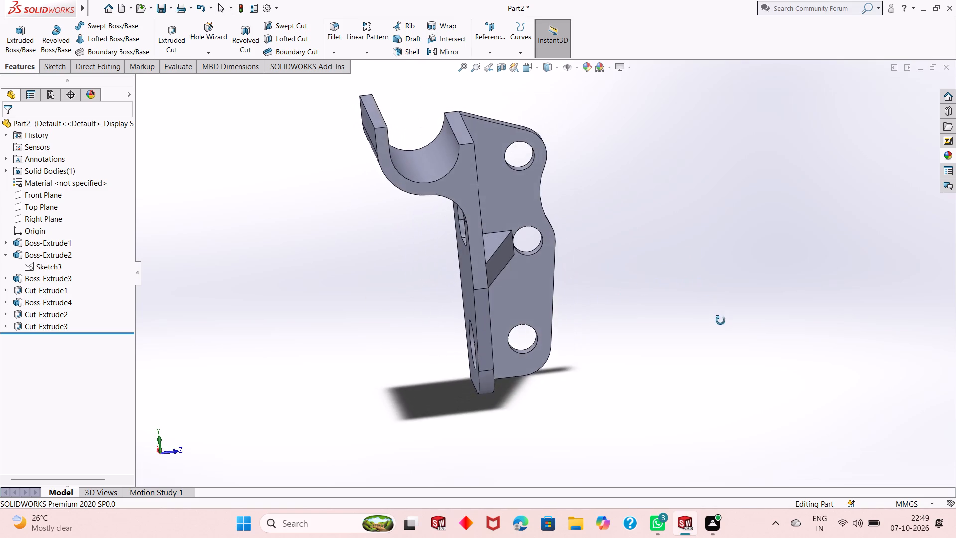
pyautogui.moveTo(720, 320); pyautogui.dragTo(654, 335, button='middle')
pyautogui.scroll(2, 521, 296)
pyautogui.scroll(-2, 478, 185)
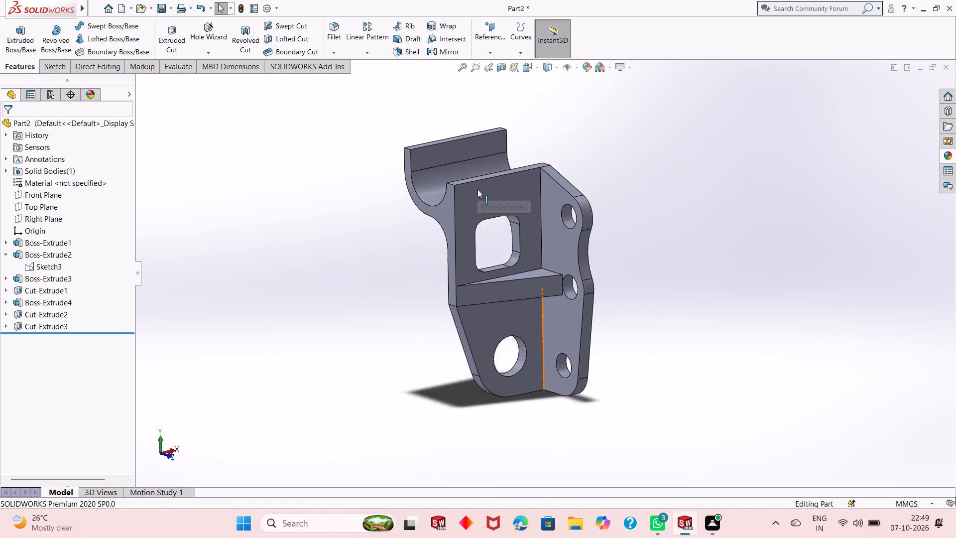
pyautogui.moveTo(684, 325); pyautogui.dragTo(706, 322, button='middle')
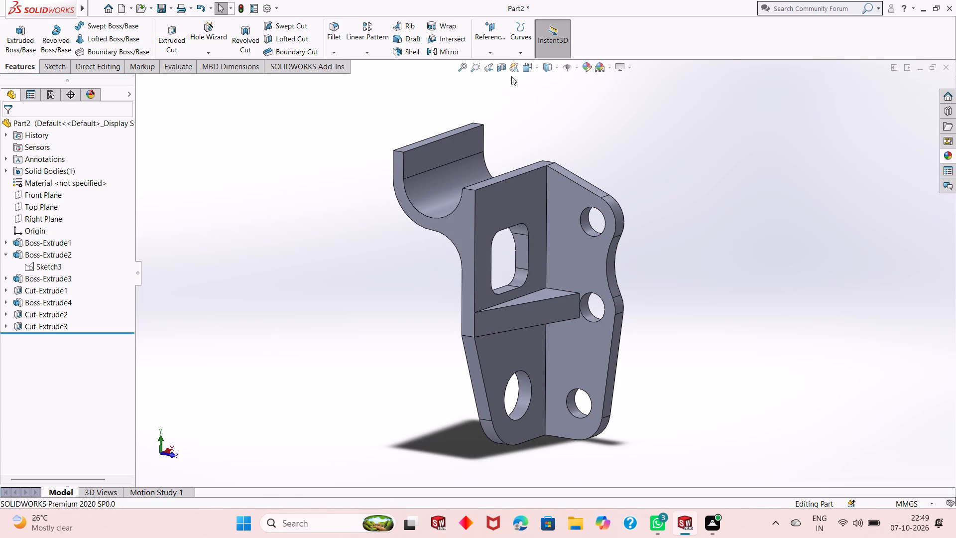
# Change the whole part's appearance to a deep red colour.
pyautogui.click(584, 101)
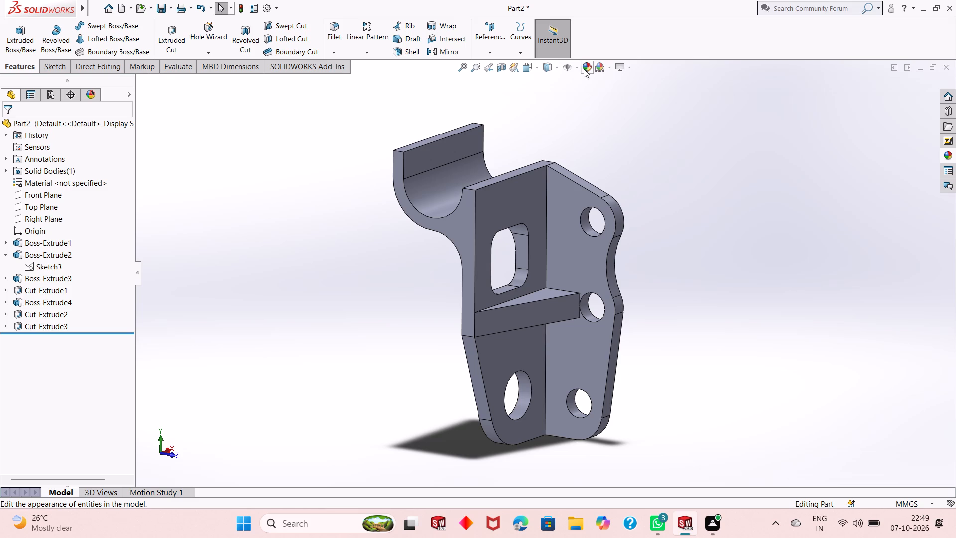
pyautogui.click(584, 69)
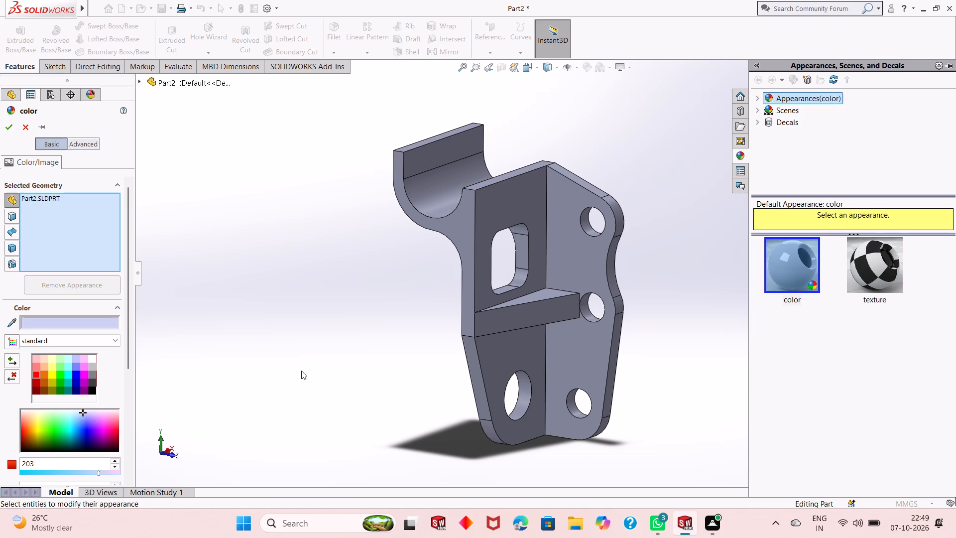
pyautogui.click(110, 426)
pyautogui.click(117, 417)
pyautogui.click(118, 424)
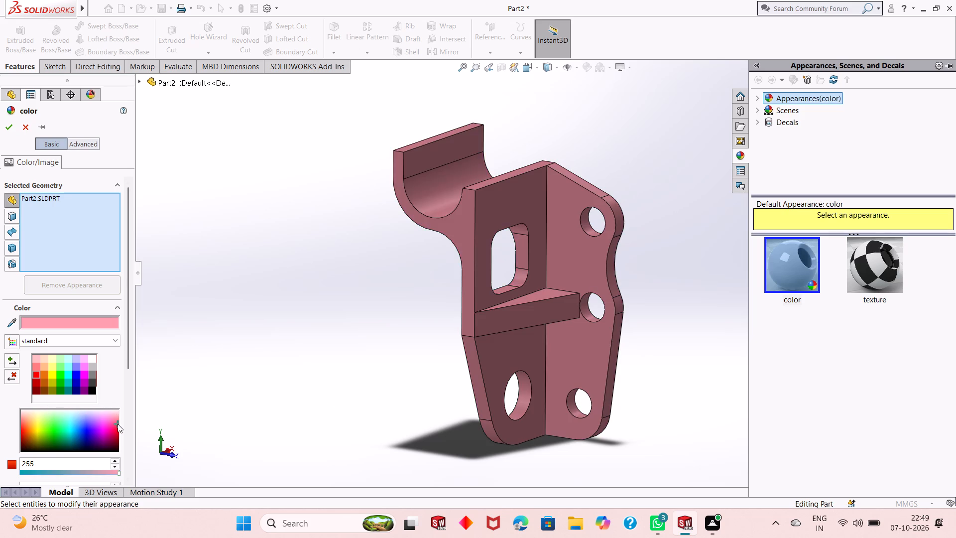
pyautogui.click(118, 424)
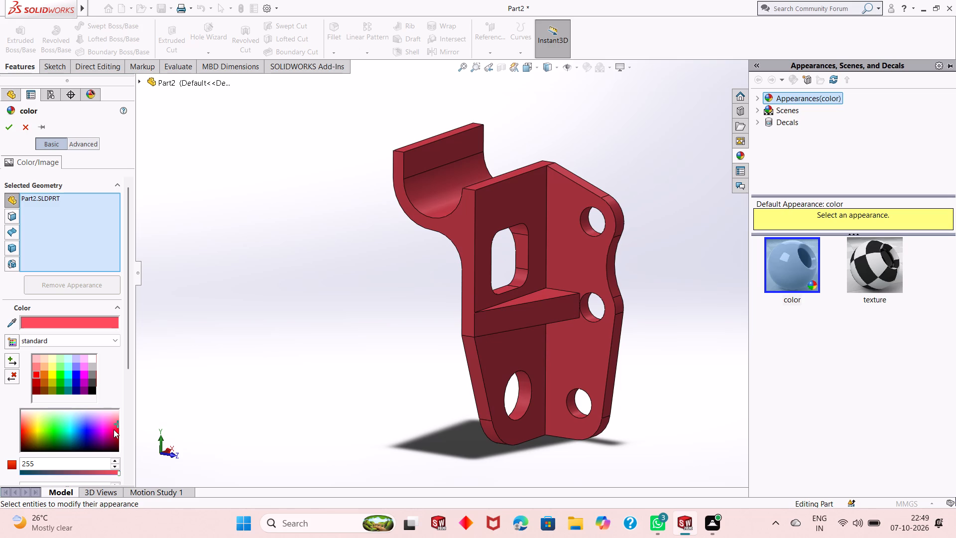
pyautogui.click(114, 429)
pyautogui.click(113, 426)
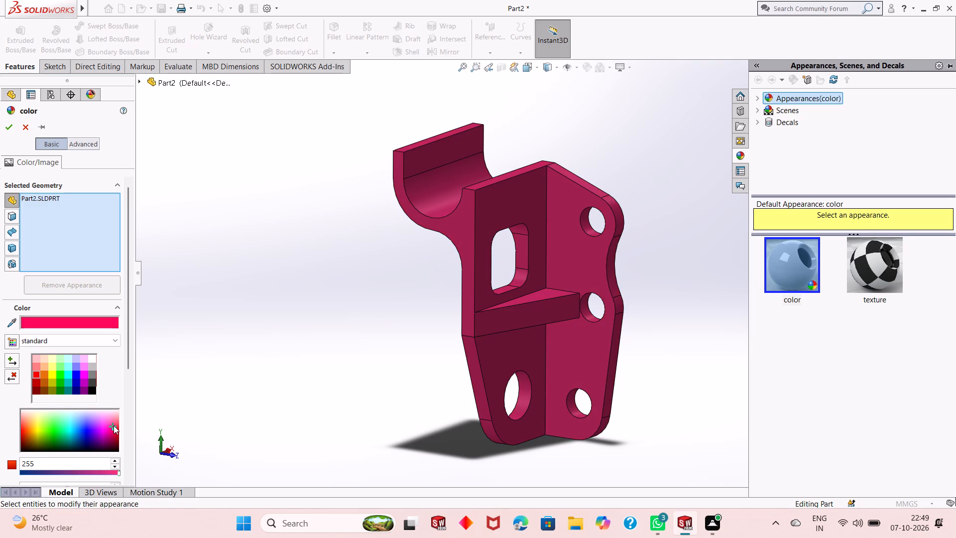
pyautogui.click(116, 431)
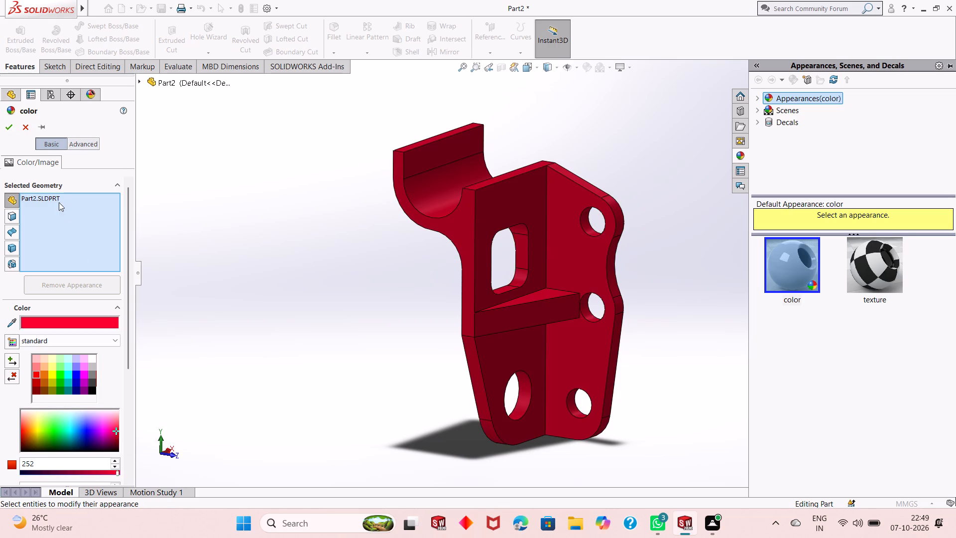
pyautogui.click(6, 127)
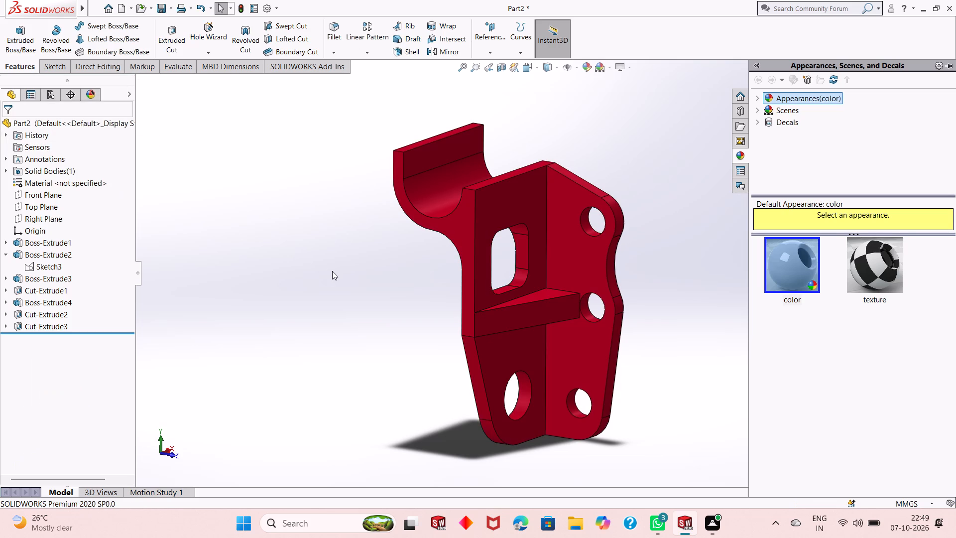
pyautogui.click(333, 271)
pyautogui.moveTo(486, 289); pyautogui.dragTo(495, 319, button='middle')
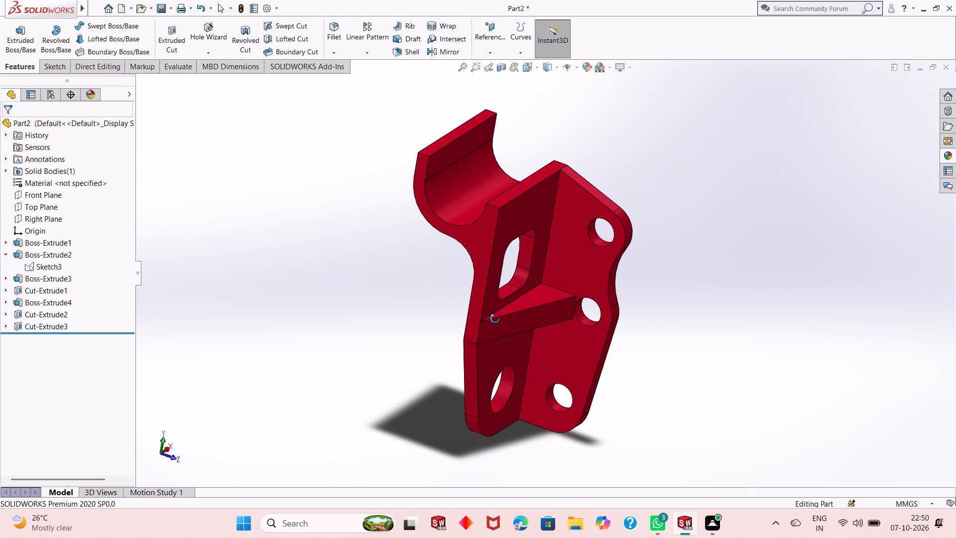
# Apply the polished aluminum metal appearance to only the hook's curved inner face.
pyautogui.moveTo(495, 319); pyautogui.dragTo(494, 317, button='middle')
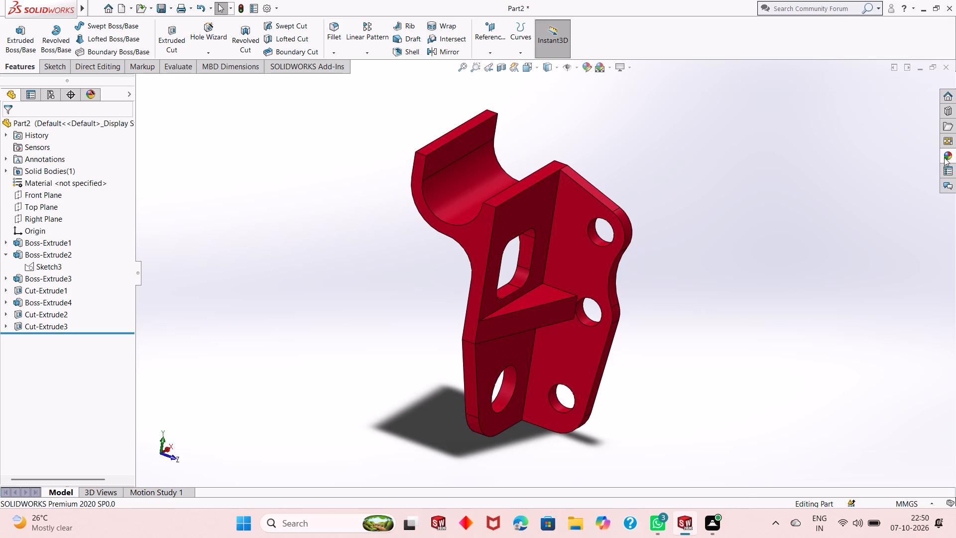
pyautogui.click(944, 157)
pyautogui.click(765, 101)
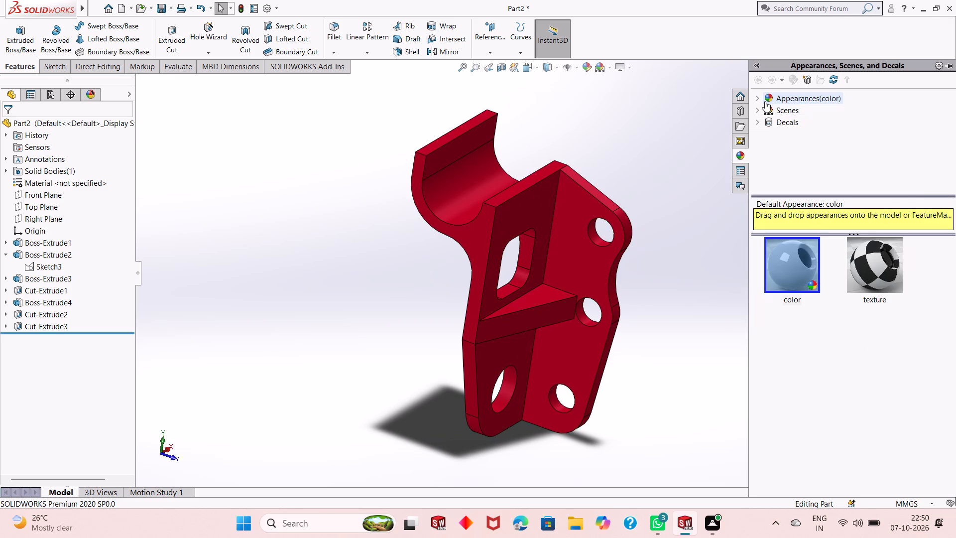
pyautogui.click(760, 98)
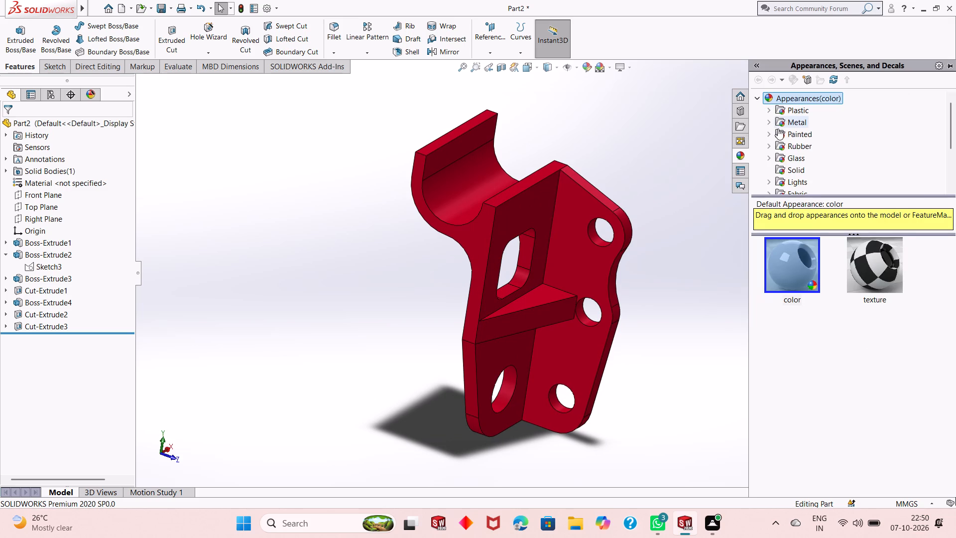
pyautogui.click(785, 122)
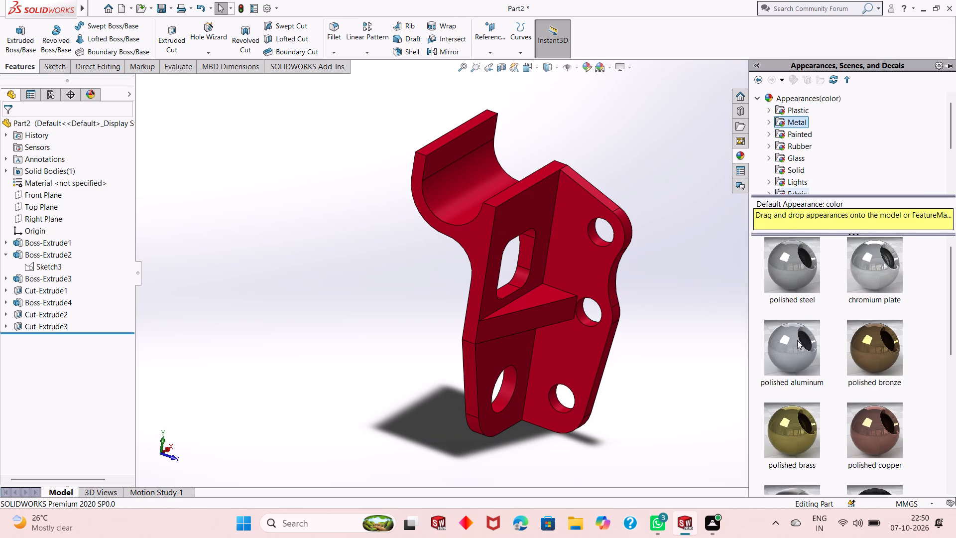
pyautogui.moveTo(797, 347); pyautogui.dragTo(475, 194)
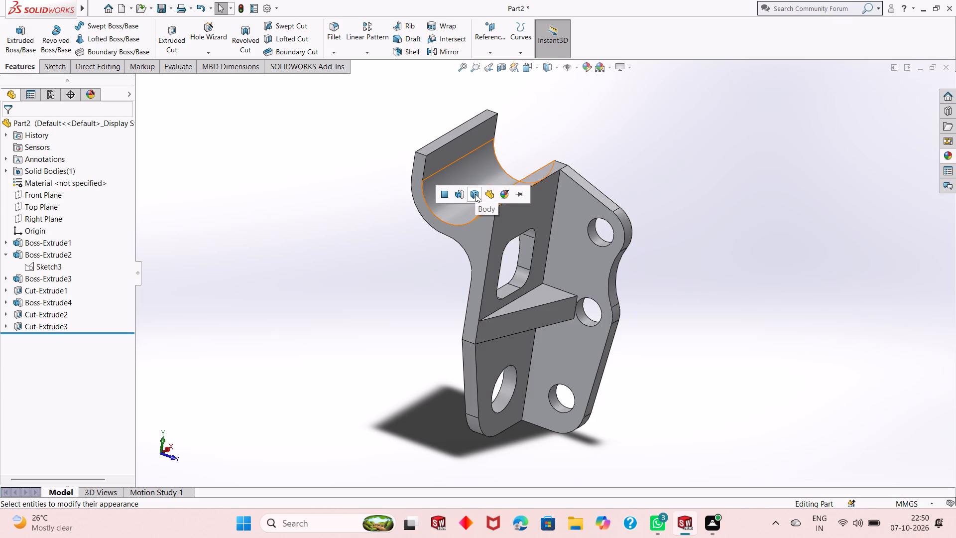
pyautogui.click(446, 196)
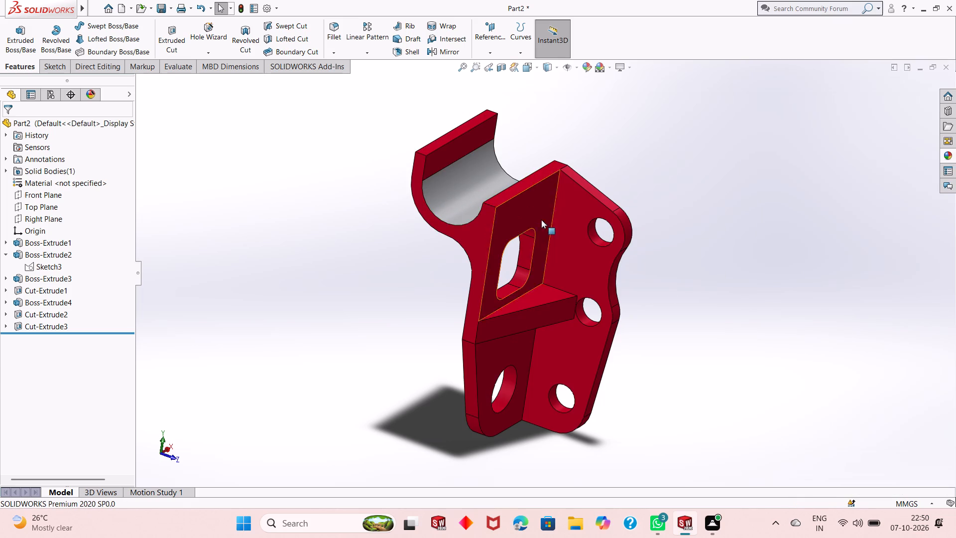
# Apply the polished aluminum appearance to the whole rounded-window cut feature.
pyautogui.scroll(-3, 559, 248)
pyautogui.moveTo(518, 299); pyautogui.dragTo(513, 248, button='middle')
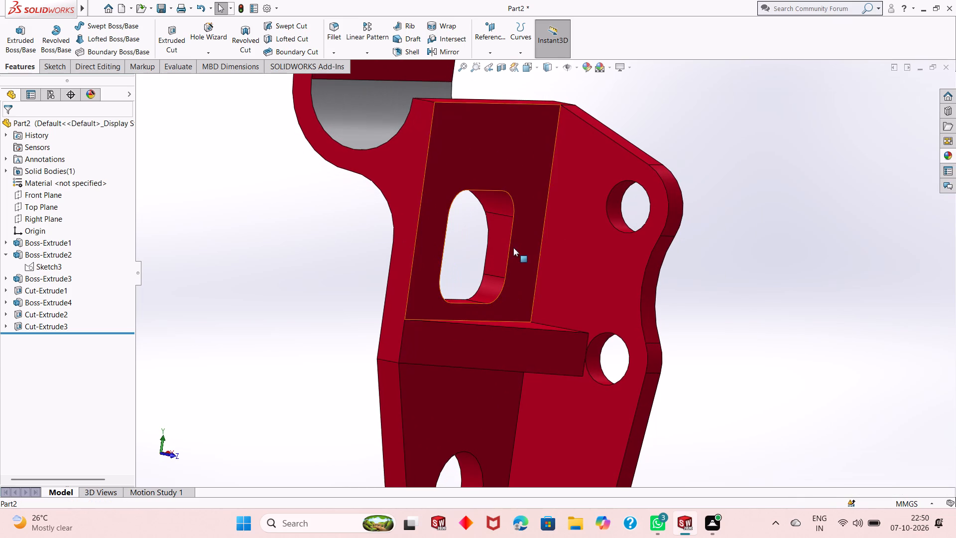
pyautogui.click(943, 155)
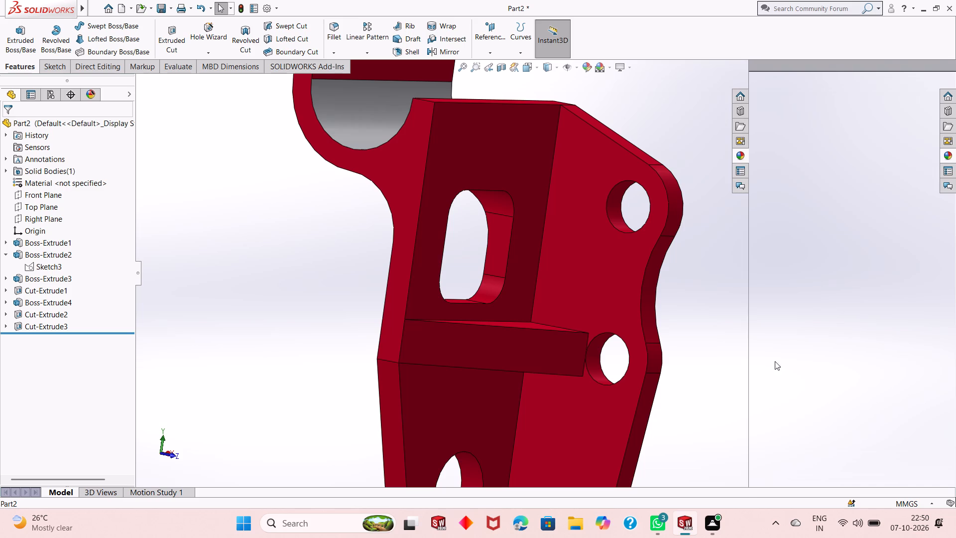
pyautogui.moveTo(792, 345); pyautogui.dragTo(500, 243)
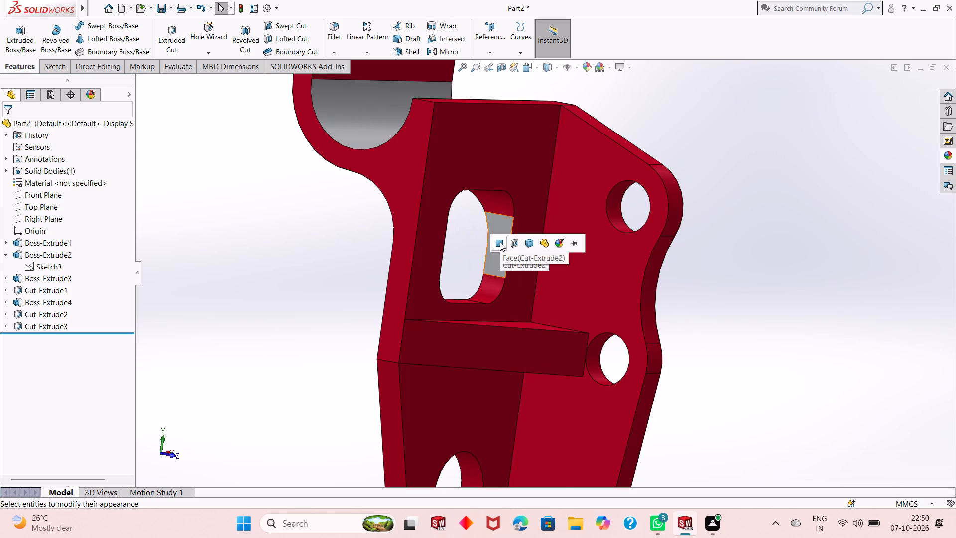
pyautogui.click(512, 241)
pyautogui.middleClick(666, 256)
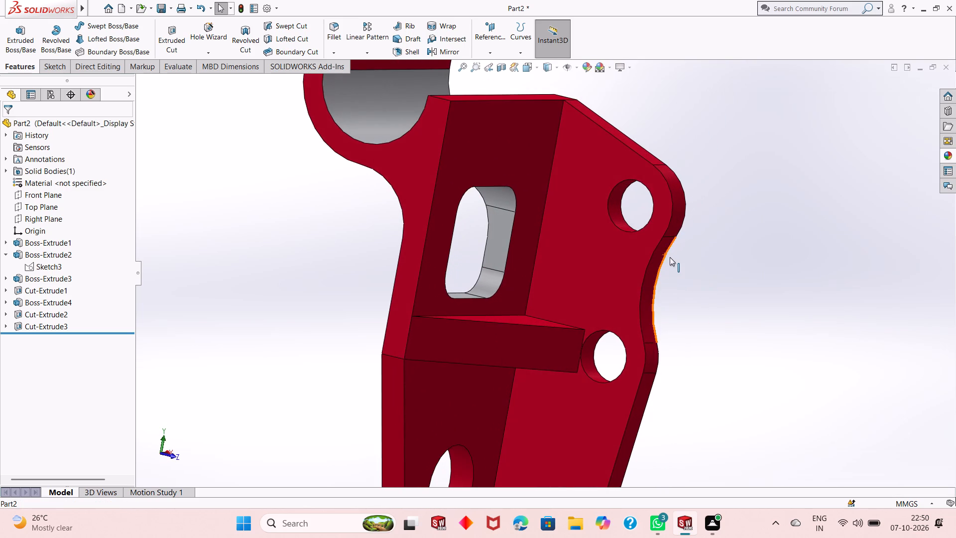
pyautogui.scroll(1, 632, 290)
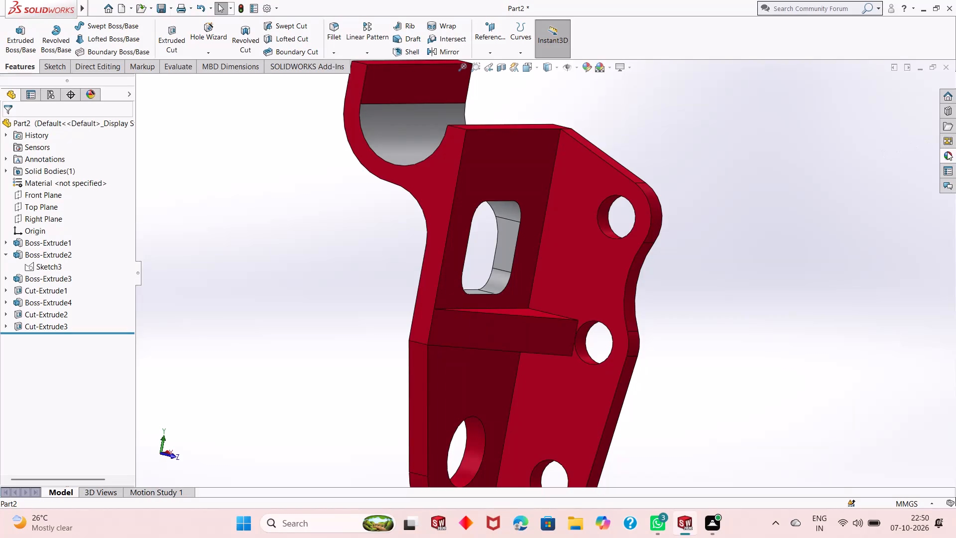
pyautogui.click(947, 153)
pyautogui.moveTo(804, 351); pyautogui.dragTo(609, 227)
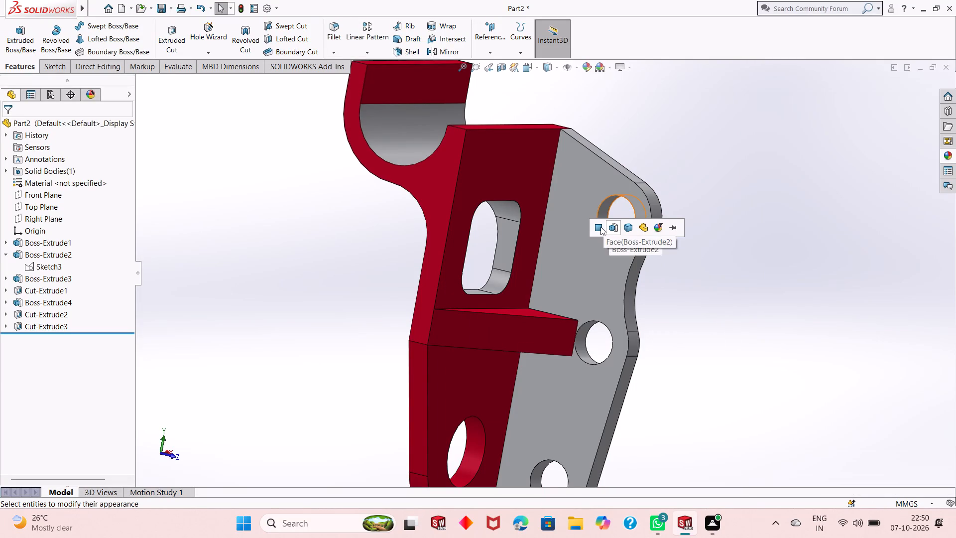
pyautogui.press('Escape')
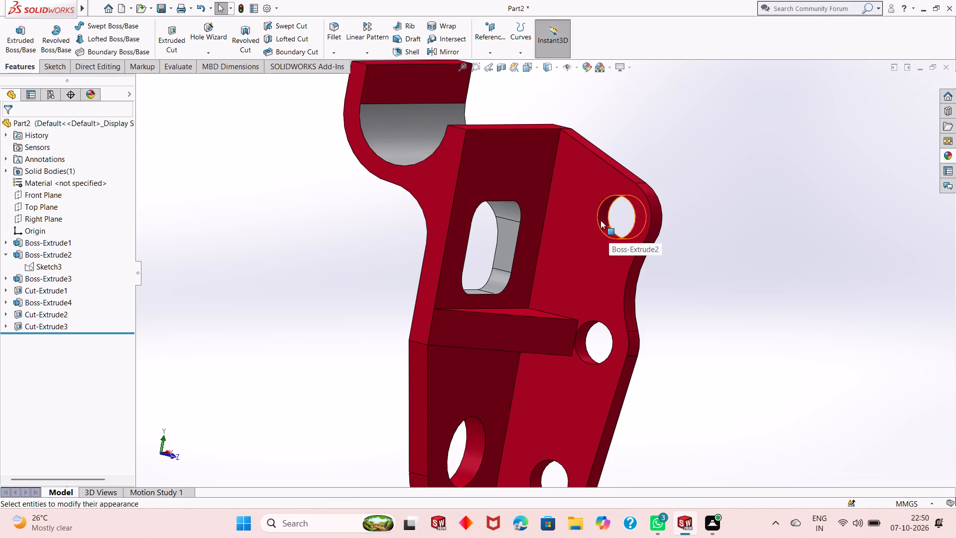
# Apply the polished aluminum appearance to only the inner face of the flange's upper hole.
pyautogui.scroll(-5, 600, 220)
pyautogui.scroll(2, 627, 279)
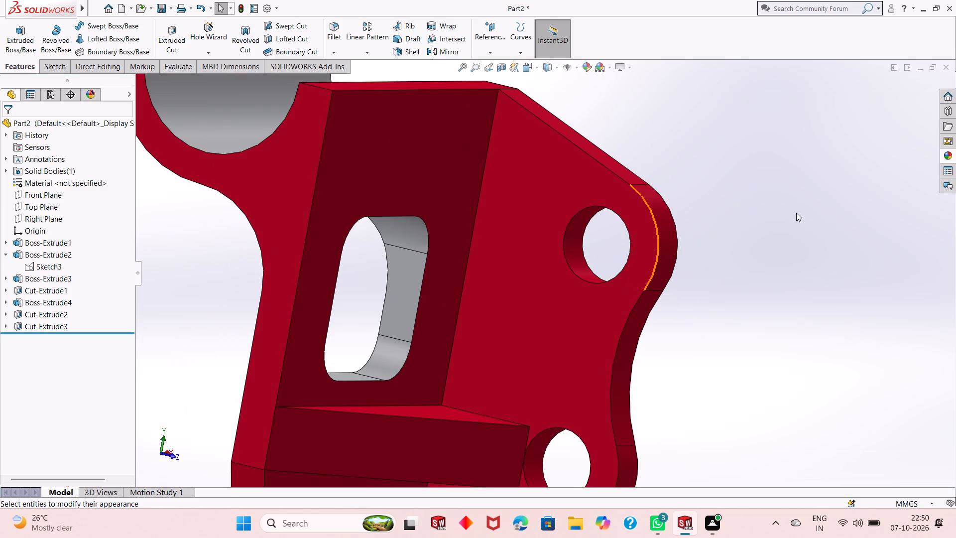
pyautogui.click(953, 155)
pyautogui.moveTo(789, 350); pyautogui.dragTo(702, 286)
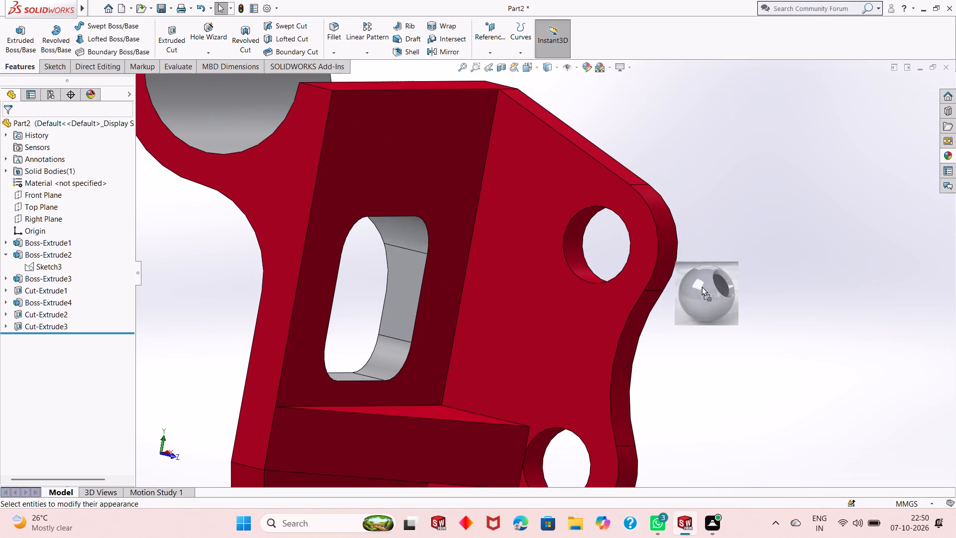
pyautogui.moveTo(702, 286); pyautogui.dragTo(586, 272)
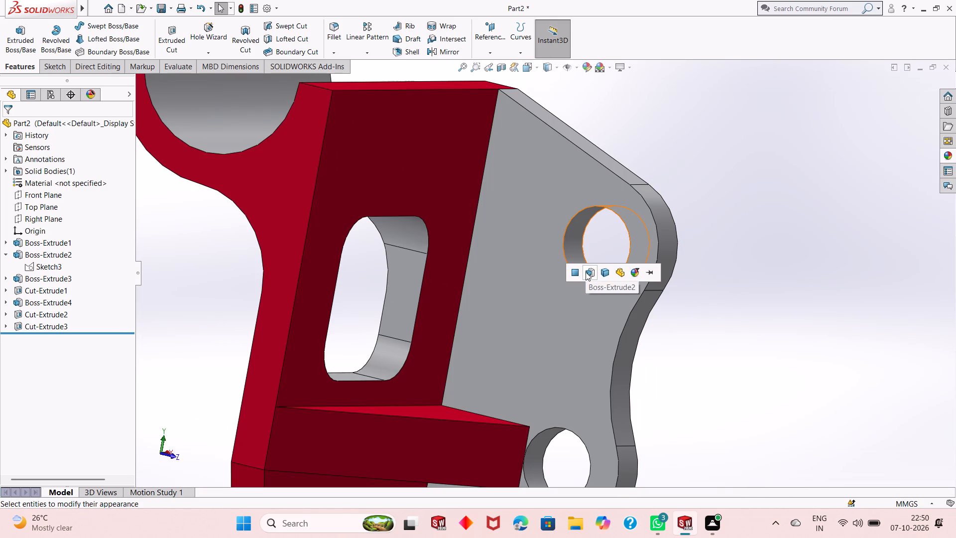
pyautogui.click(577, 274)
# Apply the polished aluminum appearance to only the inner face of the flange's middle hole.
pyautogui.scroll(8, 595, 335)
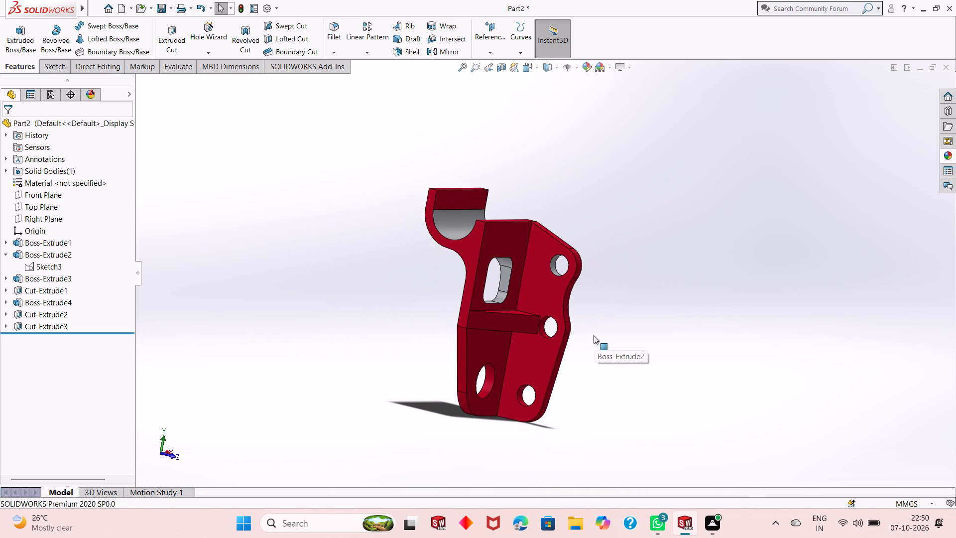
pyautogui.scroll(-4, 564, 344)
pyautogui.scroll(-2, 517, 370)
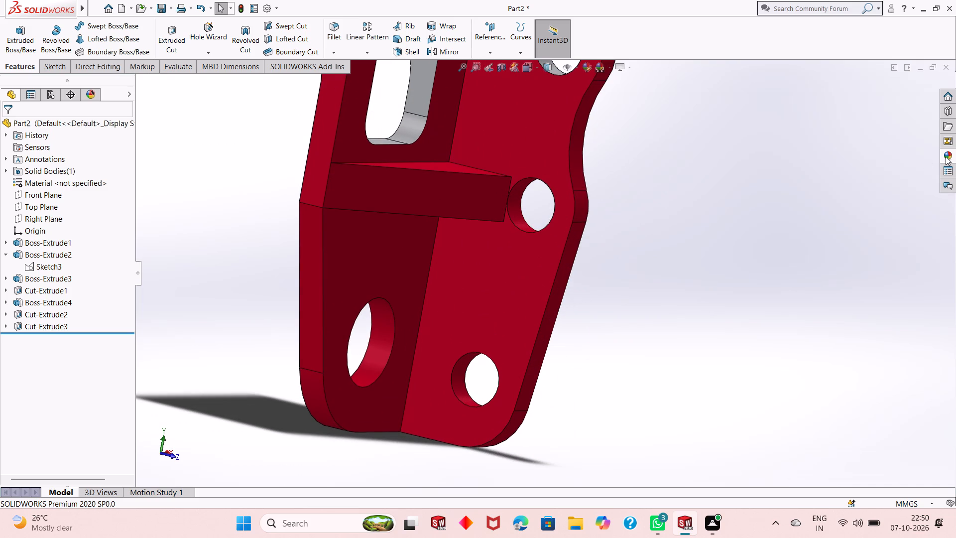
pyautogui.click(947, 156)
pyautogui.moveTo(787, 327); pyautogui.dragTo(481, 185)
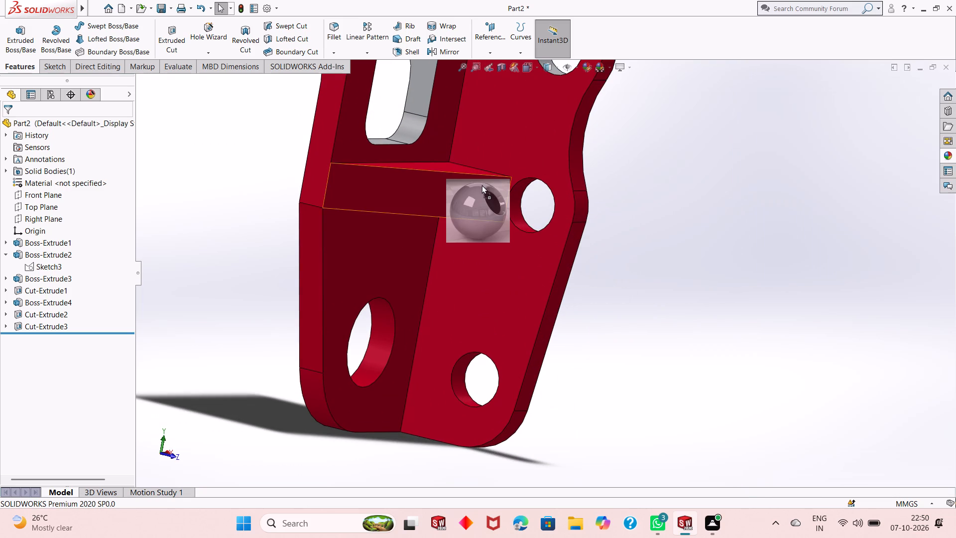
pyautogui.moveTo(481, 185); pyautogui.dragTo(513, 199)
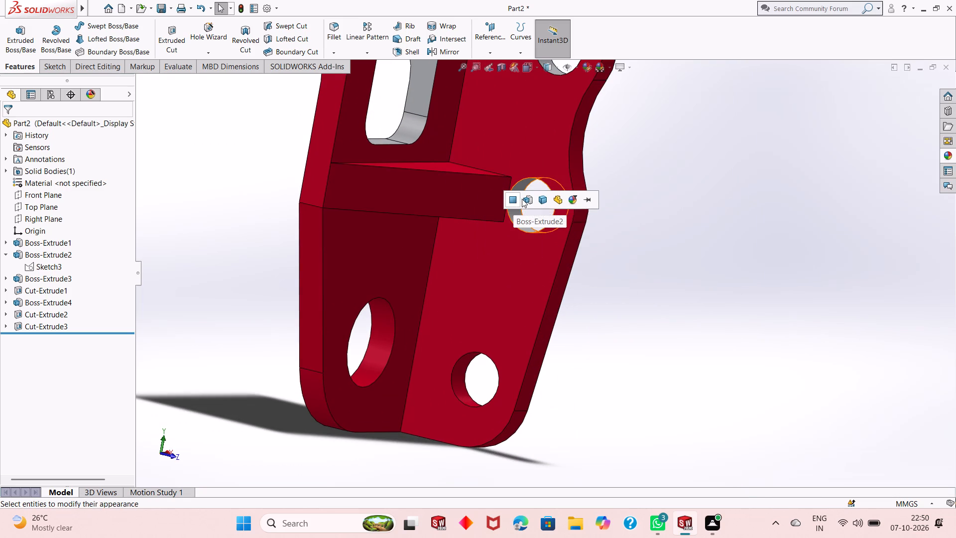
pyautogui.click(512, 199)
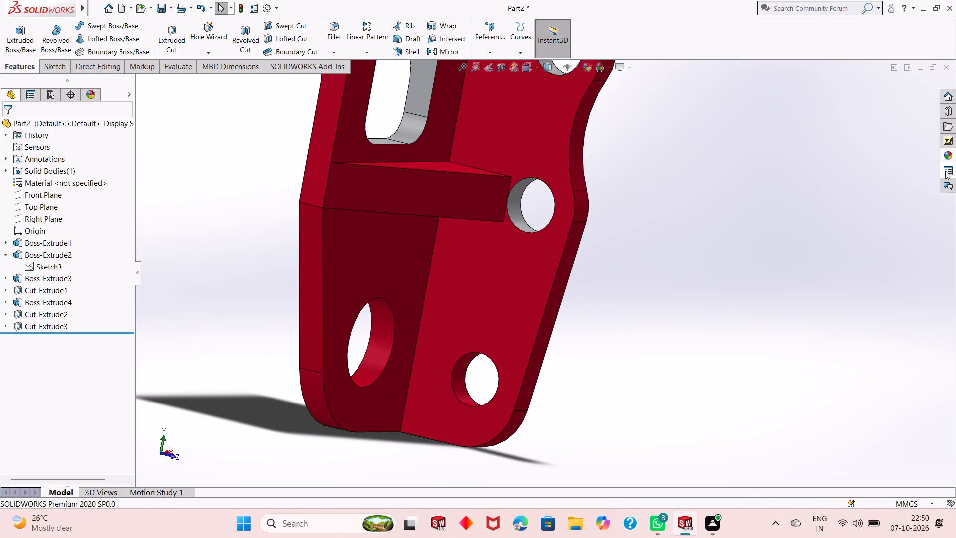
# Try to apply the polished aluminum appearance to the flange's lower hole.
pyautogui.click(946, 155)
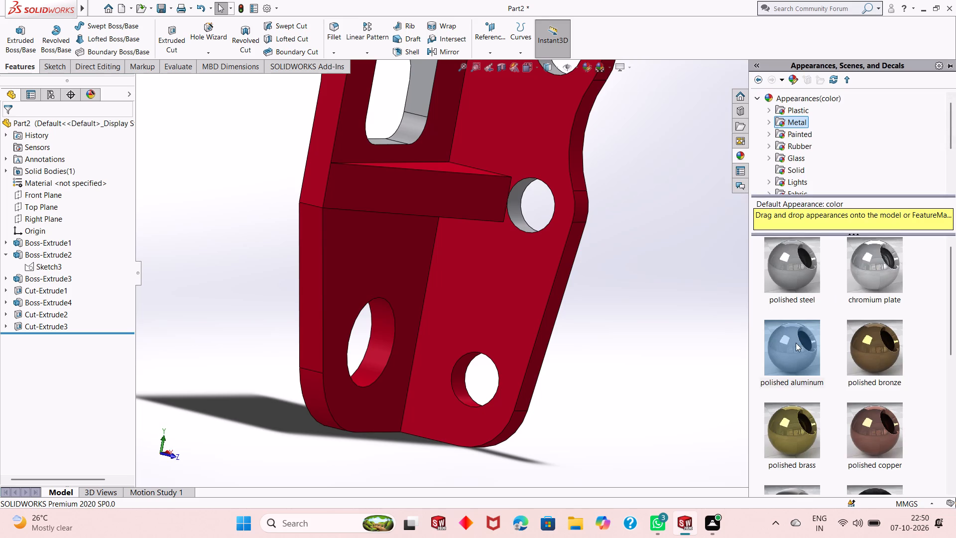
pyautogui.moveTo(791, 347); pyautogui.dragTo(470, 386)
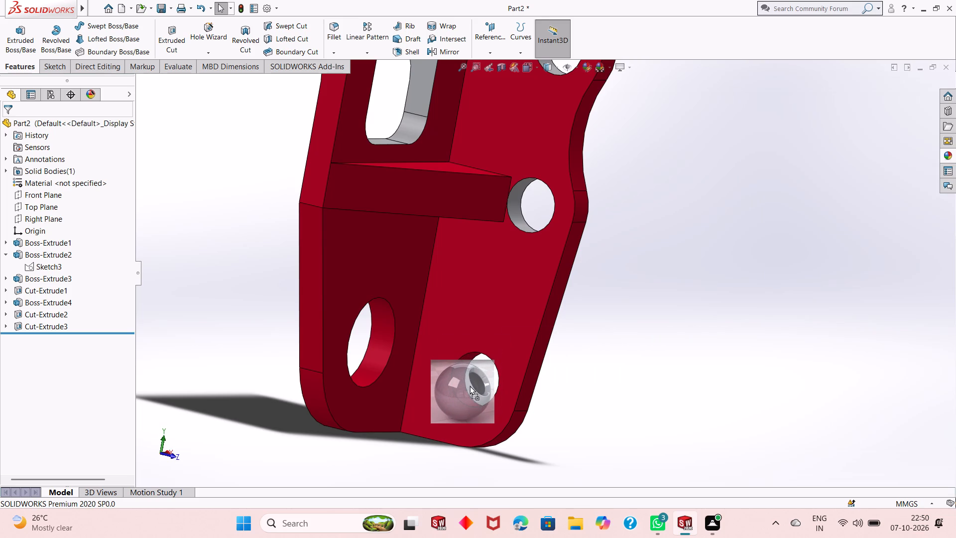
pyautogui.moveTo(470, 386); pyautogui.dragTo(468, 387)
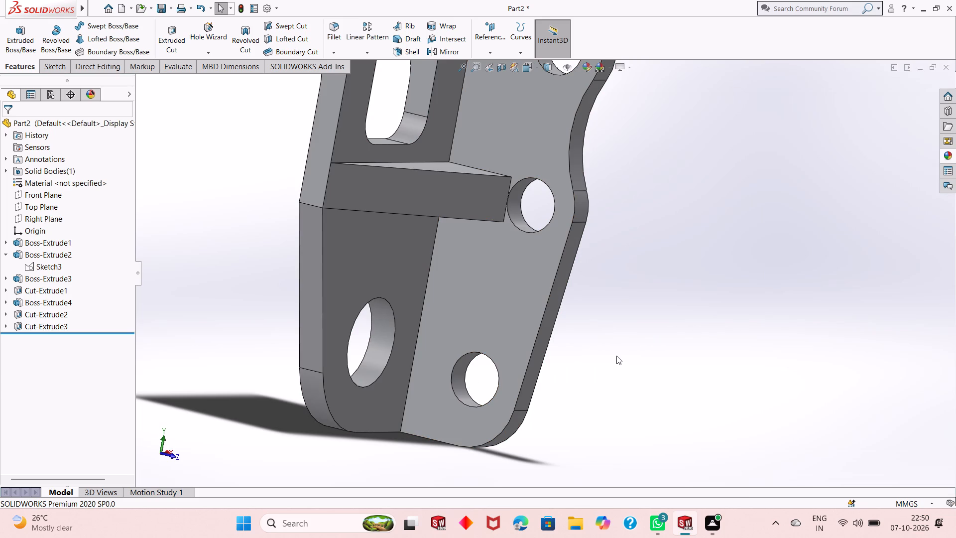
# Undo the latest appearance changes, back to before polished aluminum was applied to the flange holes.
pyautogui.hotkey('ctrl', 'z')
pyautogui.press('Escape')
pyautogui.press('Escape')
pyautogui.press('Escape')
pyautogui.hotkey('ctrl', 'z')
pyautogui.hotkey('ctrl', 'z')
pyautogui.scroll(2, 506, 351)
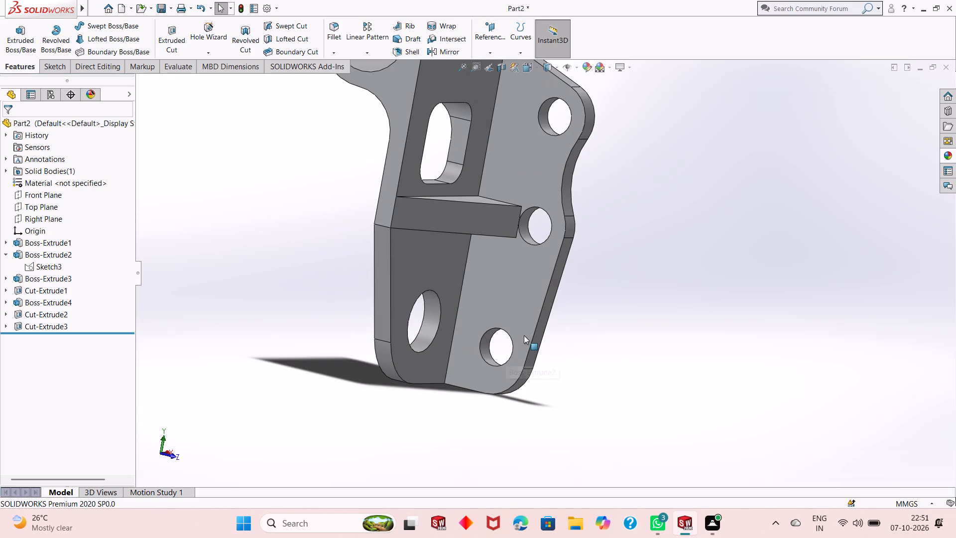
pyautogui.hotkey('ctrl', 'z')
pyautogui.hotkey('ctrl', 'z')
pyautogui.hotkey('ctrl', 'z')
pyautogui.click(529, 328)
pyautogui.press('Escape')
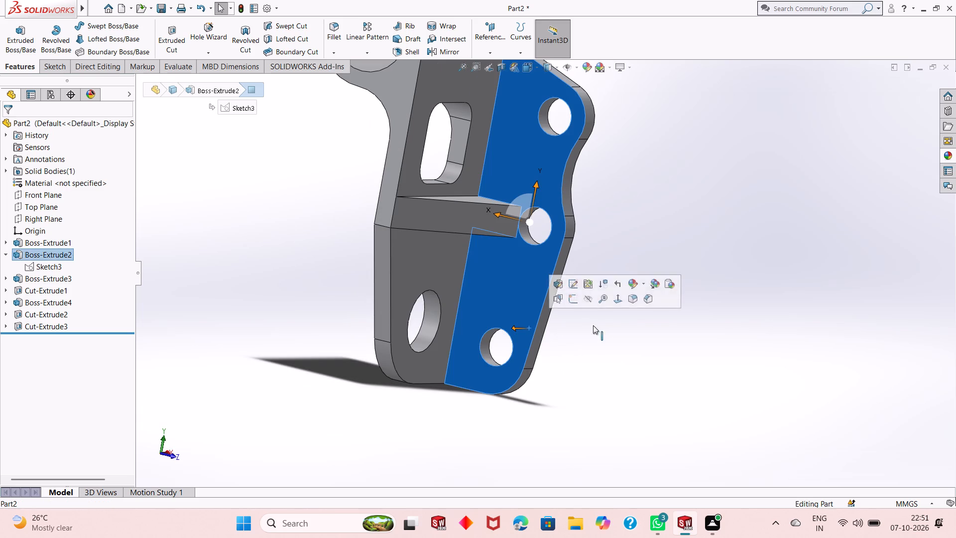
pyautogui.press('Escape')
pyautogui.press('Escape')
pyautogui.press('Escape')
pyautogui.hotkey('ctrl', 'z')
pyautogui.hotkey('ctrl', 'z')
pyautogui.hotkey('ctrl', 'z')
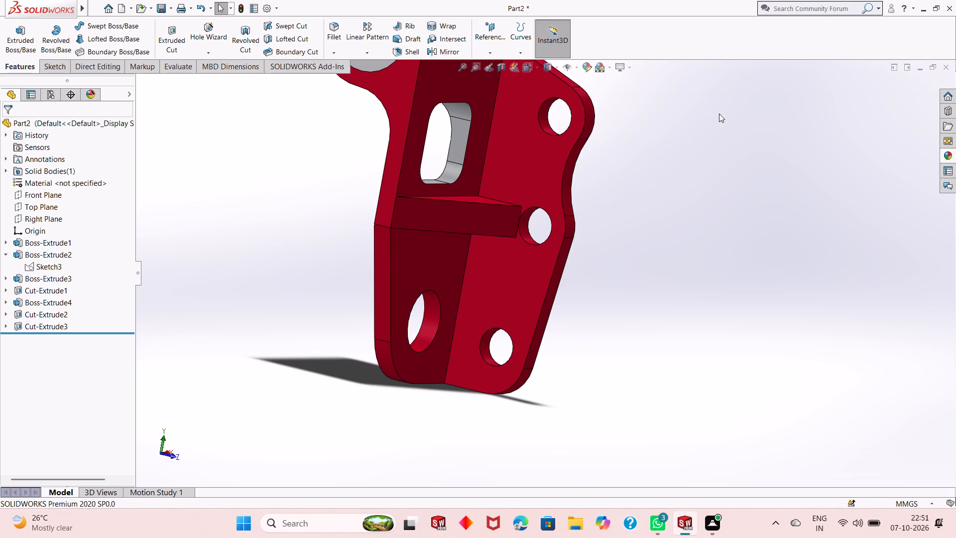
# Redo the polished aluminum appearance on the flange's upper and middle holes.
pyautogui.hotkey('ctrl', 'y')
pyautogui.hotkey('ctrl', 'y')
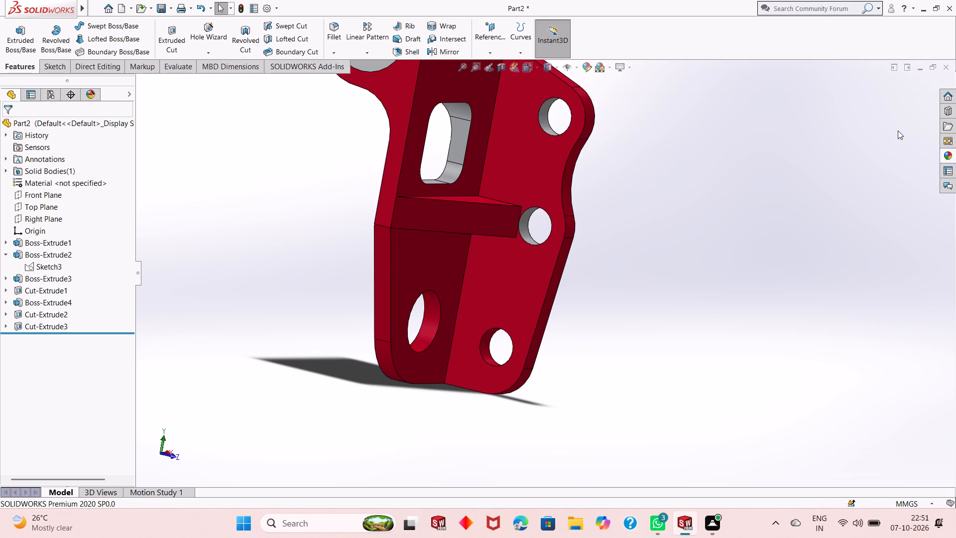
# Apply the polished aluminum appearance to only the inner face of the flange's lower hole.
pyautogui.click(955, 156)
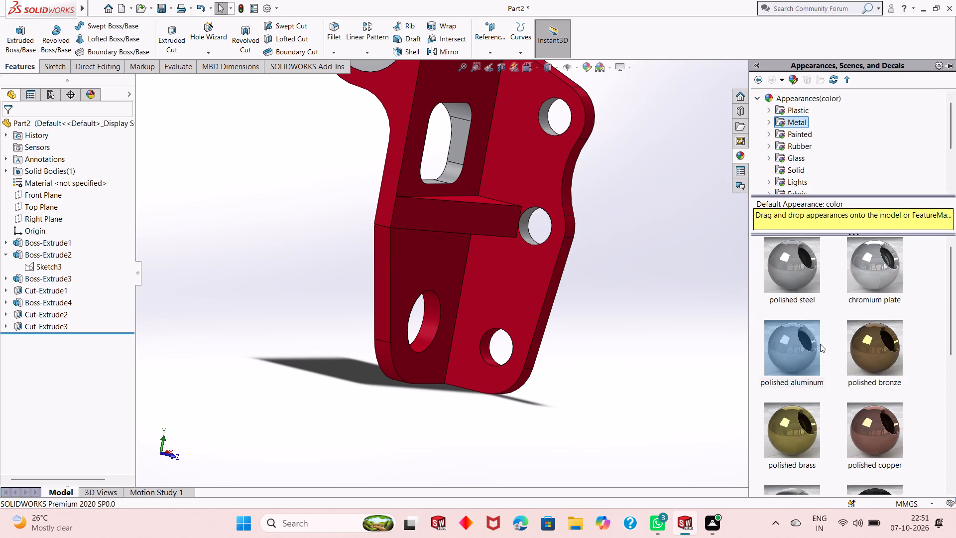
pyautogui.scroll(-5, 486, 361)
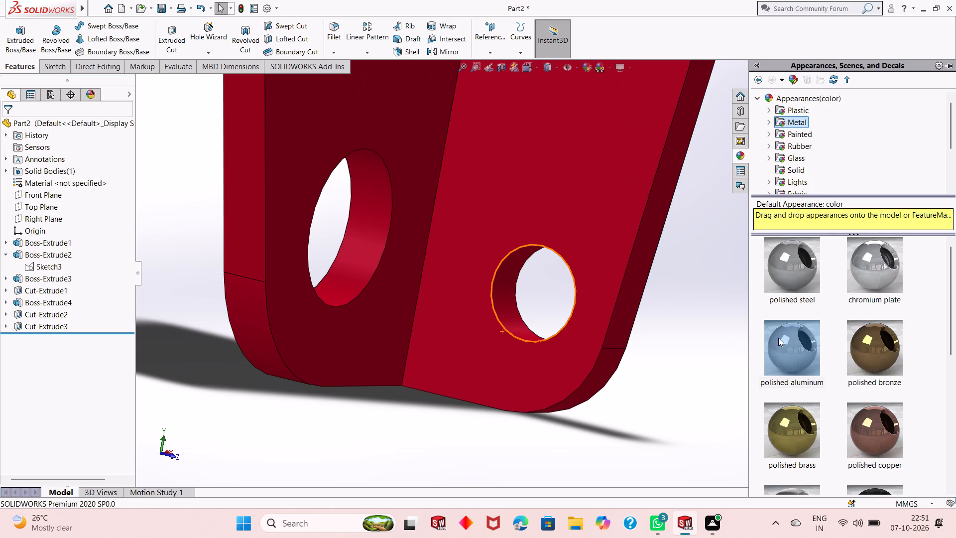
pyautogui.moveTo(793, 347); pyautogui.dragTo(502, 291)
pyautogui.click(502, 291)
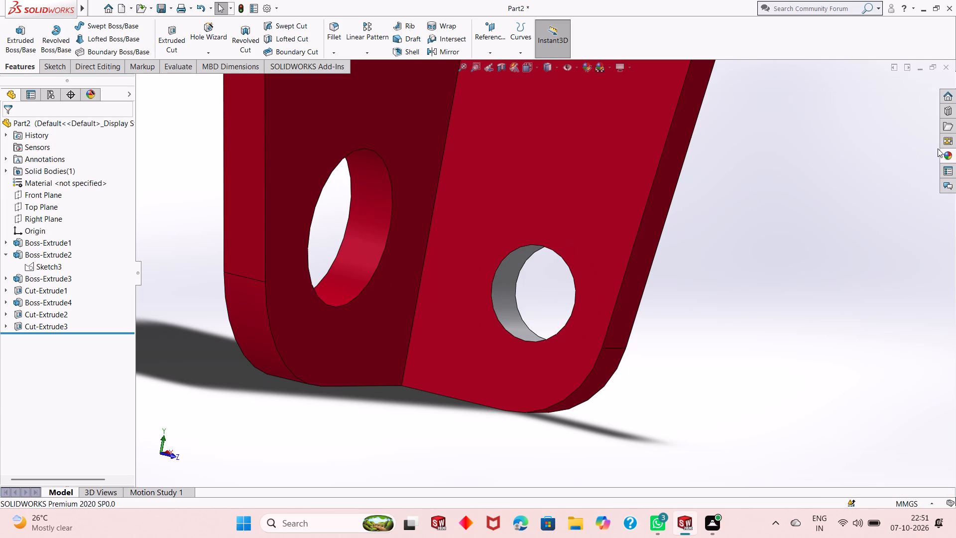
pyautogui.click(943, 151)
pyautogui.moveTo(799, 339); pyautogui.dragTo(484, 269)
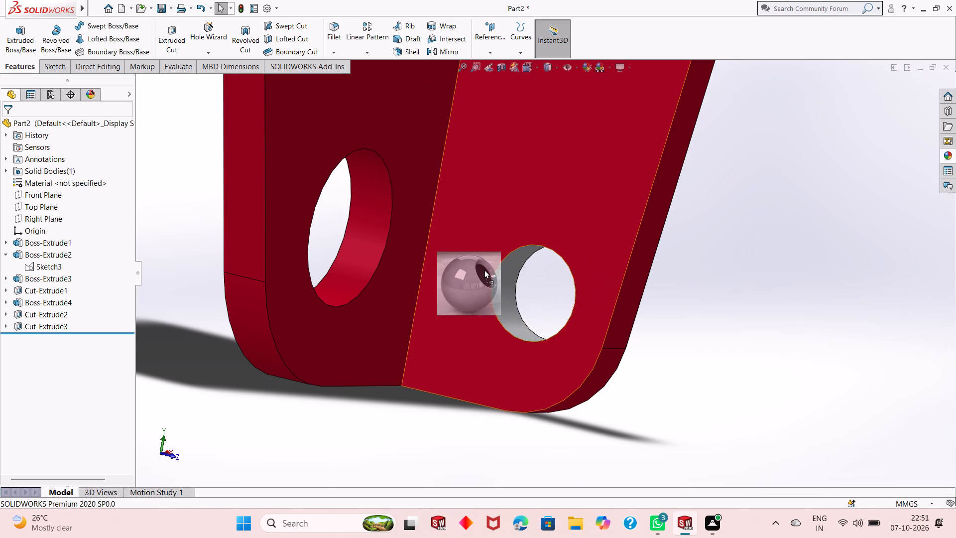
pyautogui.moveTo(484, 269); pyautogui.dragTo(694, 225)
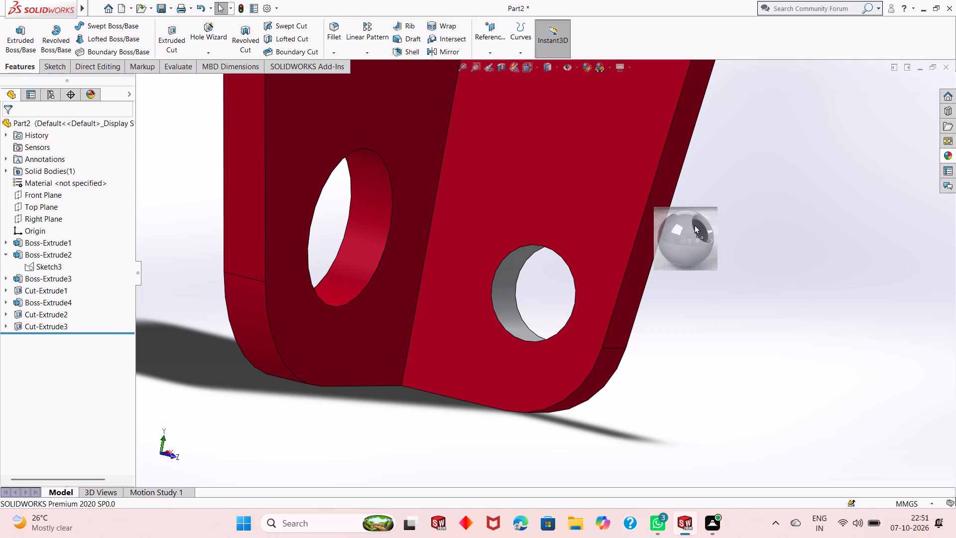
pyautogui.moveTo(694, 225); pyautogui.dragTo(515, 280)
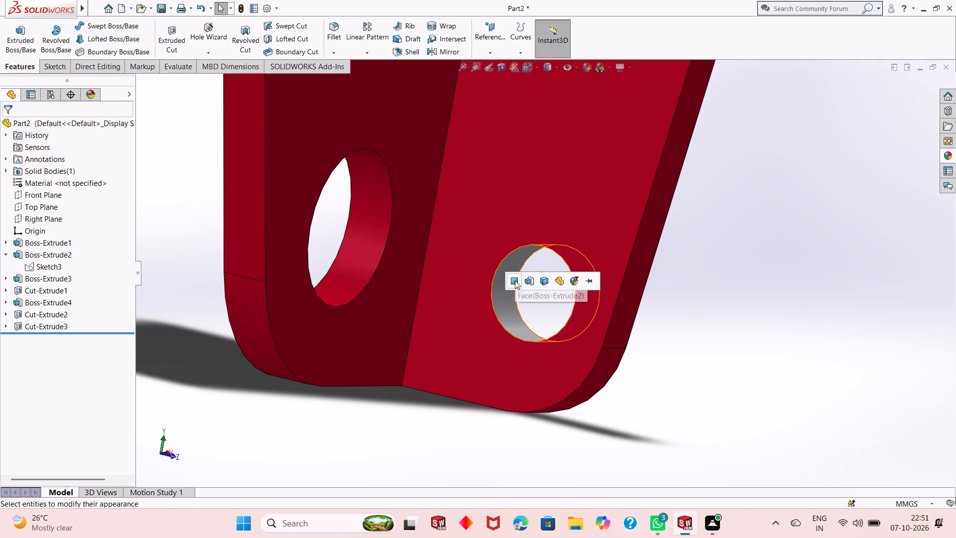
# Apply the polished aluminum appearance to only the inner face of the large hole below the ledge in the main plate.
pyautogui.scroll(2, 691, 295)
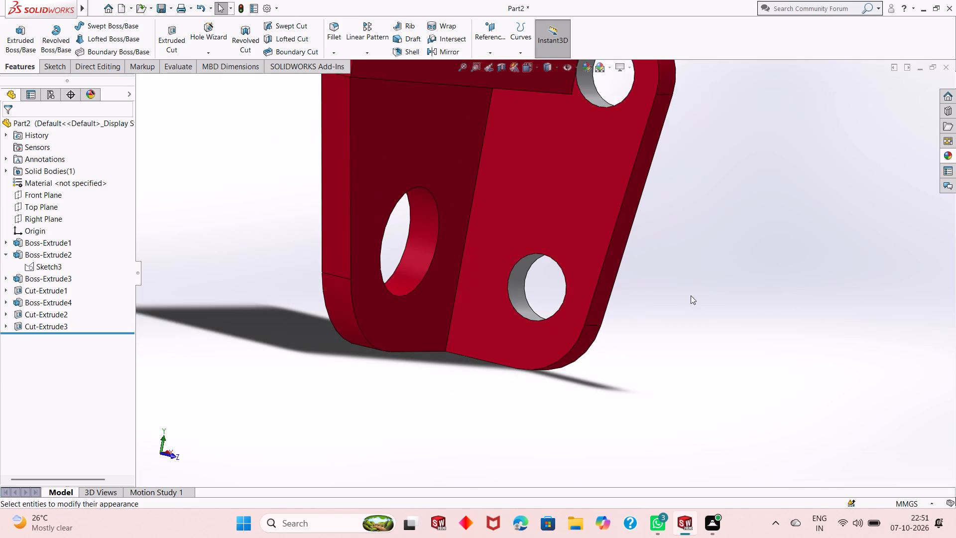
pyautogui.scroll(1, 691, 300)
pyautogui.scroll(-4, 433, 274)
pyautogui.scroll(2, 518, 285)
pyautogui.scroll(-2, 447, 230)
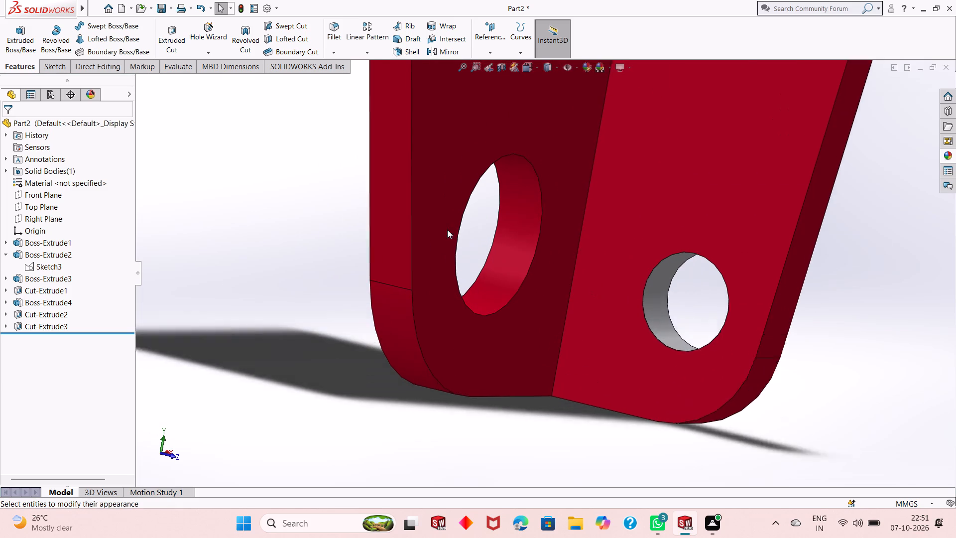
pyautogui.scroll(-2, 447, 230)
pyautogui.click(947, 153)
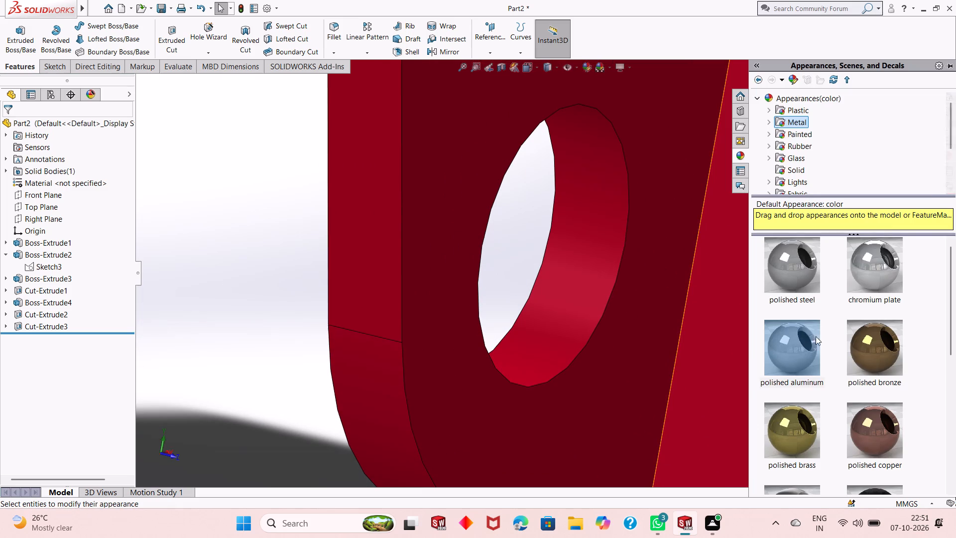
pyautogui.moveTo(797, 346); pyautogui.dragTo(588, 258)
pyautogui.click(588, 258)
pyautogui.scroll(2, 611, 316)
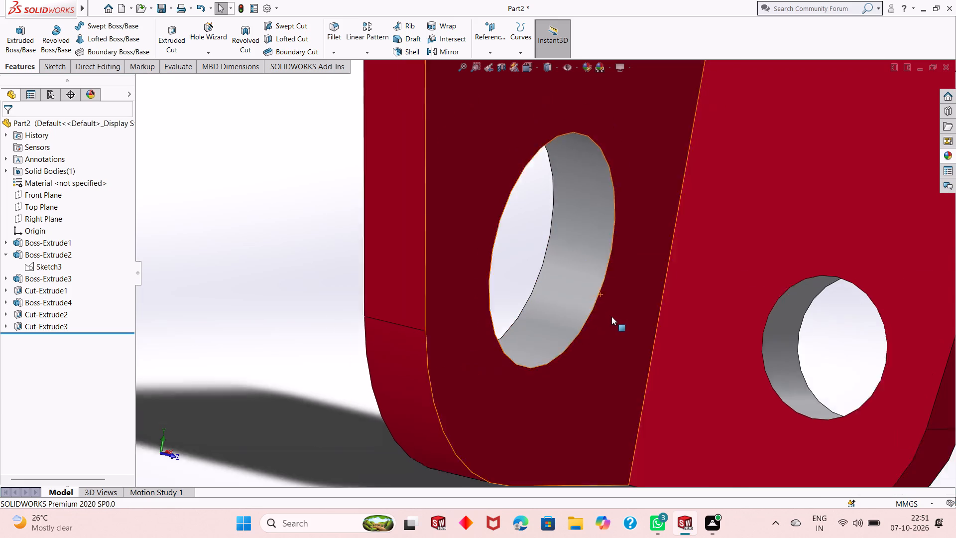
# Examine the whole bracket from several angles to check the finish on the hook, window and holes.
pyautogui.scroll(12, 611, 316)
pyautogui.moveTo(649, 264); pyautogui.dragTo(597, 260, button='middle')
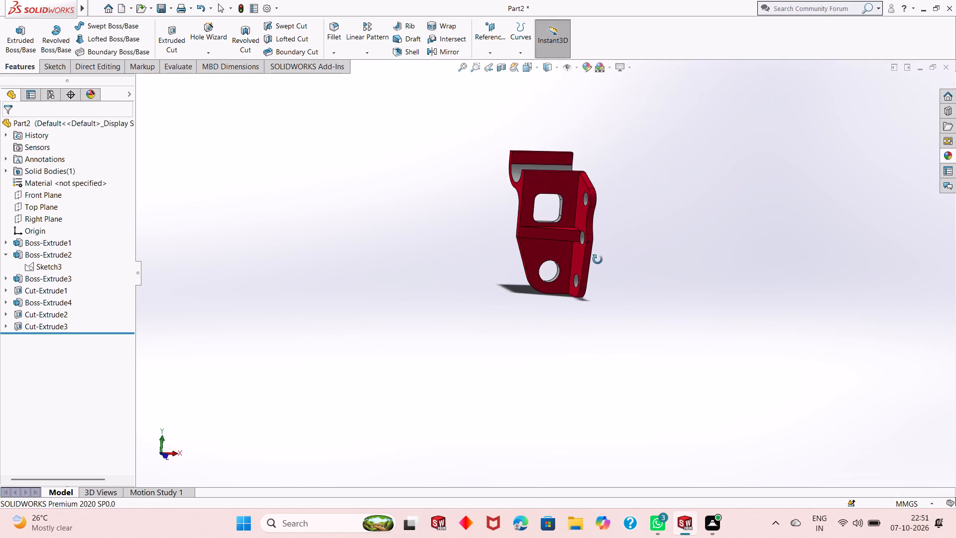
pyautogui.moveTo(597, 260); pyautogui.dragTo(623, 263, button='middle')
pyautogui.scroll(-3, 566, 228)
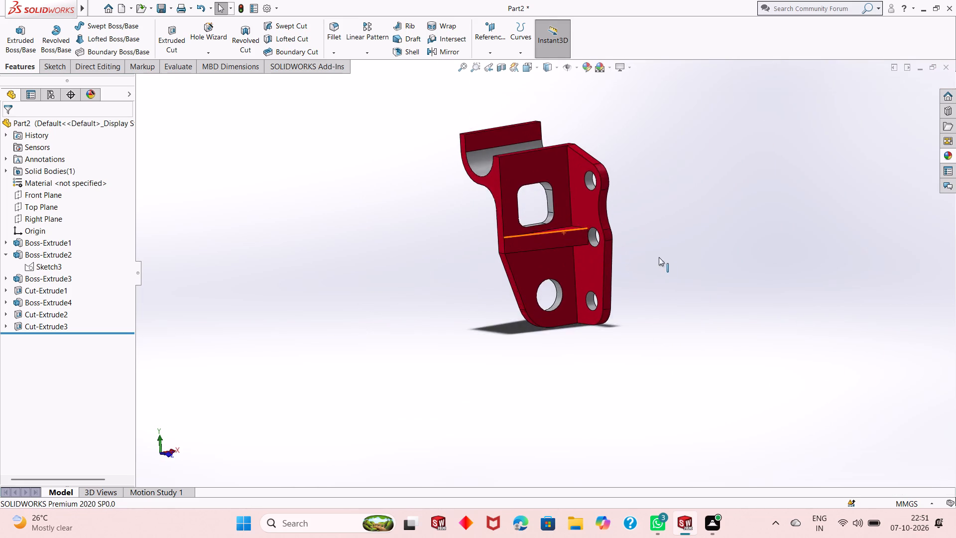
pyautogui.moveTo(672, 266); pyautogui.dragTo(706, 321, button='middle')
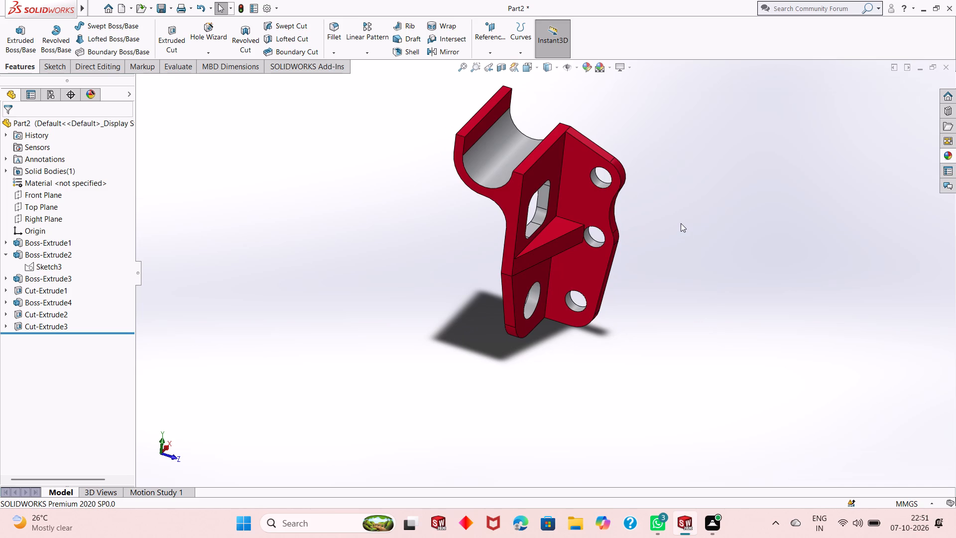
pyautogui.moveTo(672, 243); pyautogui.dragTo(663, 189, button='middle')
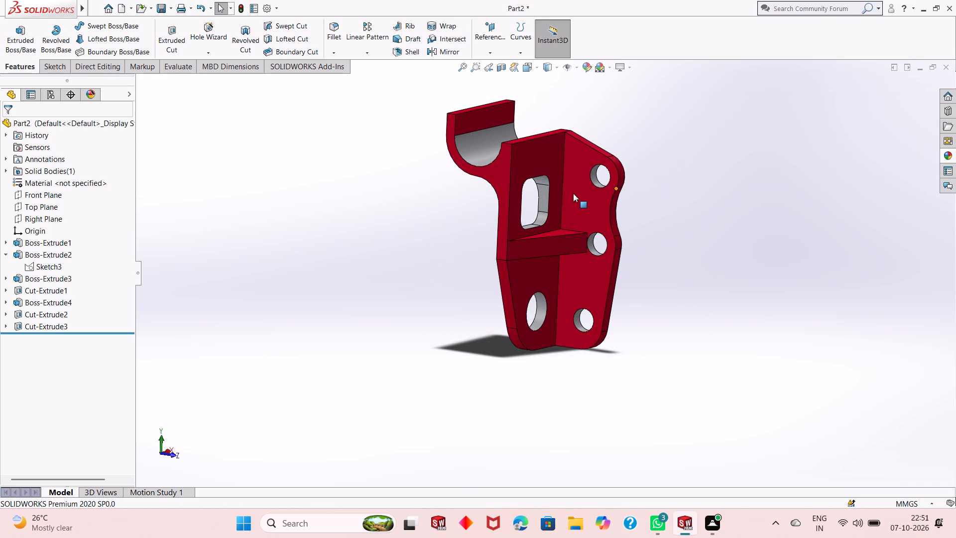
pyautogui.scroll(-1, 712, 284)
pyautogui.scroll(2, 686, 301)
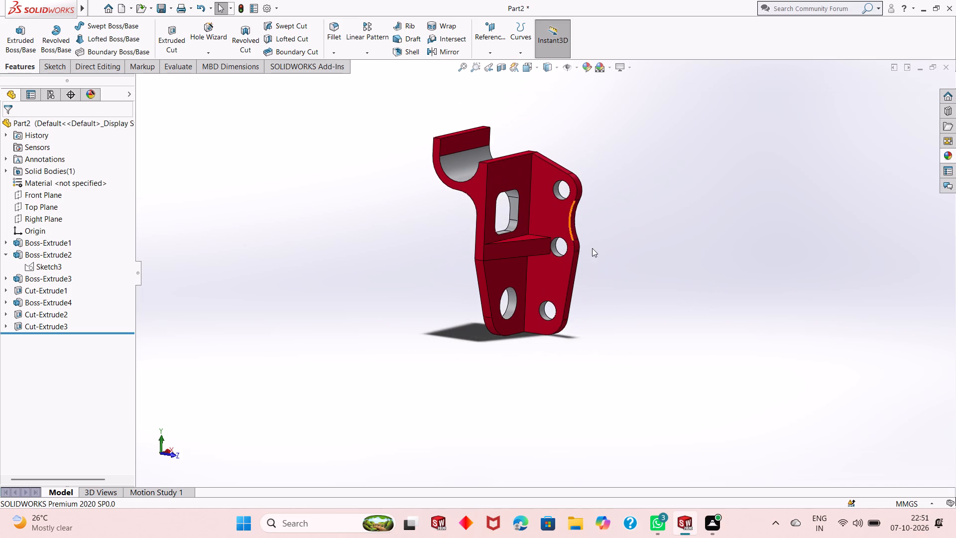
pyautogui.scroll(1, 570, 229)
pyautogui.scroll(-1, 466, 172)
pyautogui.scroll(-1, 538, 206)
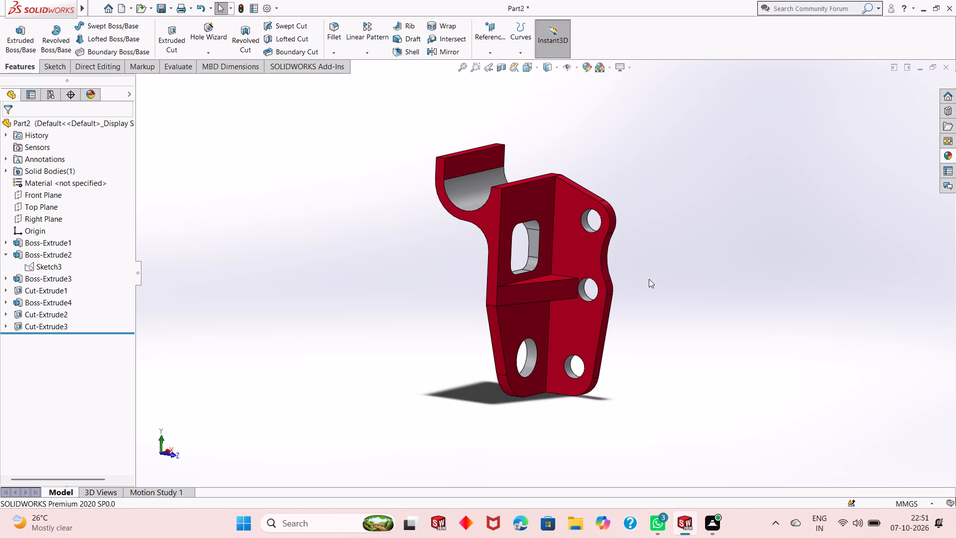
# Save the part in Downloads as "U-Hanger wall mounting bracket".
pyautogui.hotkey('ctrl', 's')
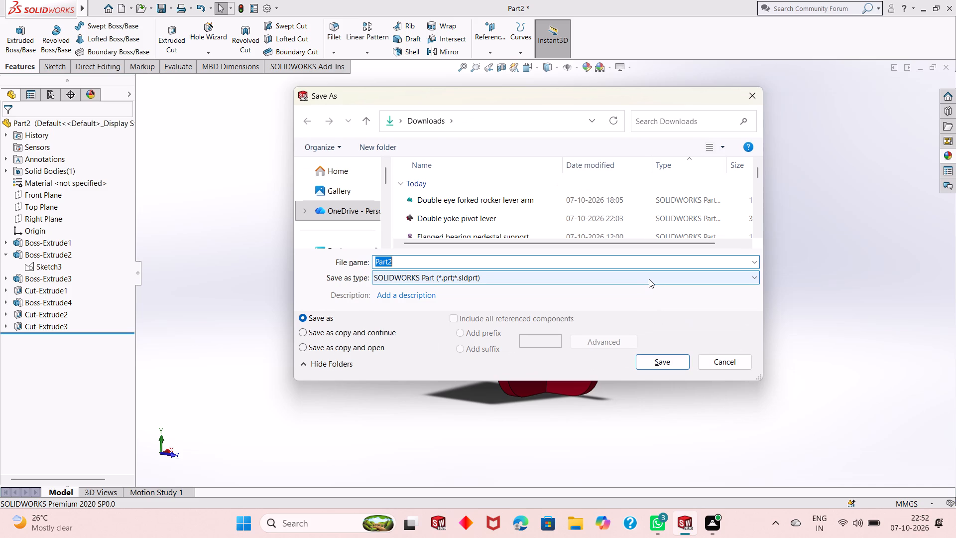
pyautogui.write('U-Hanger')
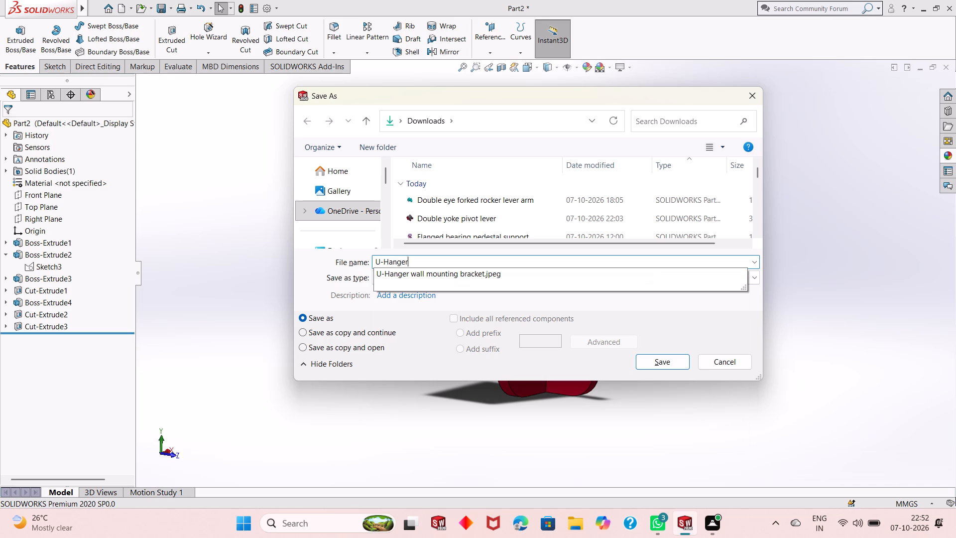
pyautogui.press('space')
pyautogui.write('wall mounting')
pyautogui.press('space')
pyautogui.write('bracket')
pyautogui.press('Return')
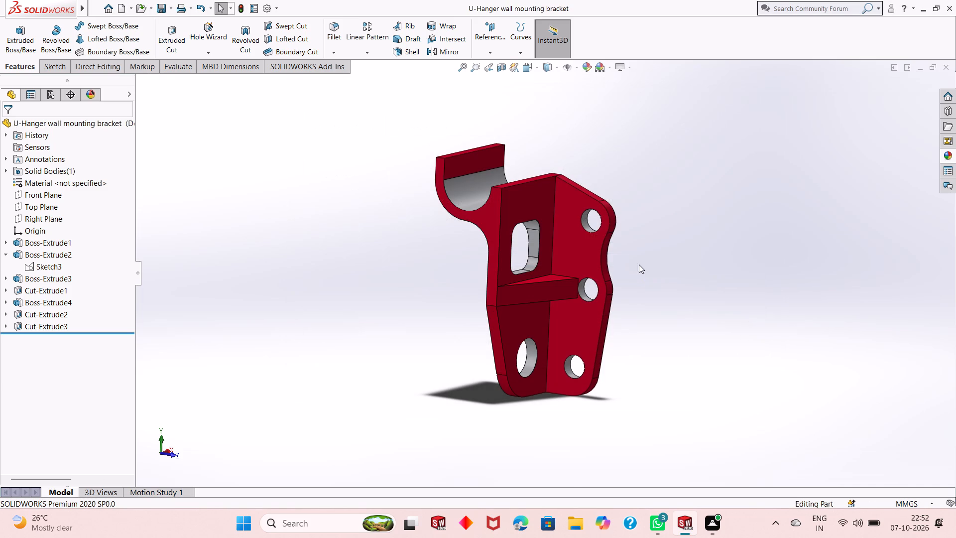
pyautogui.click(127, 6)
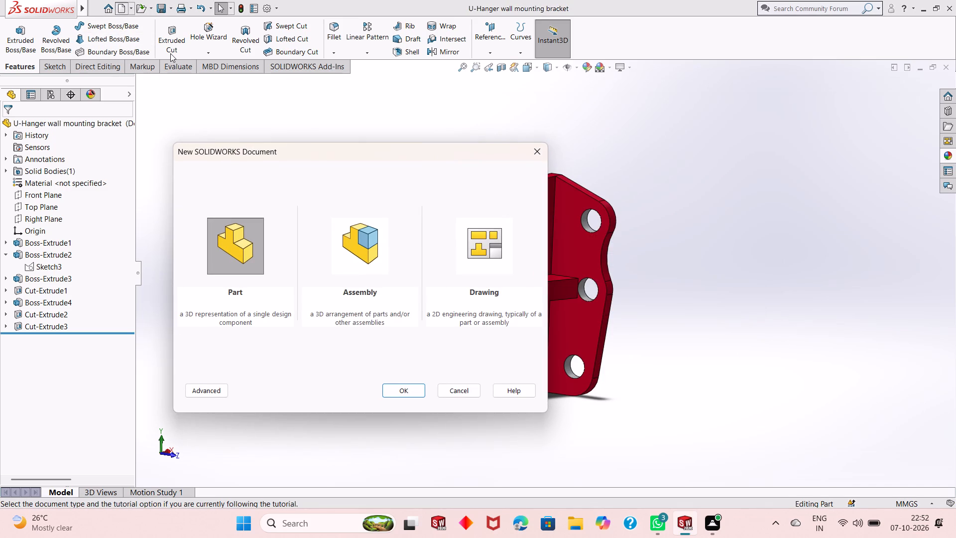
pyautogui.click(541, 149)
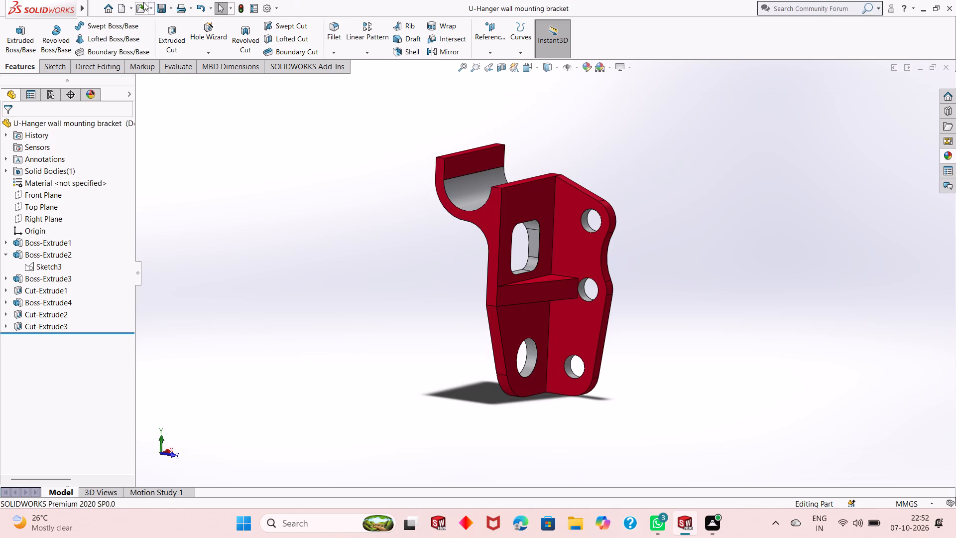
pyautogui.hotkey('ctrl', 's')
# Save a copy of the bracket in Downloads in Adobe Portable Document Format (*.pdf), keeping the same file name.
pyautogui.click(172, 10)
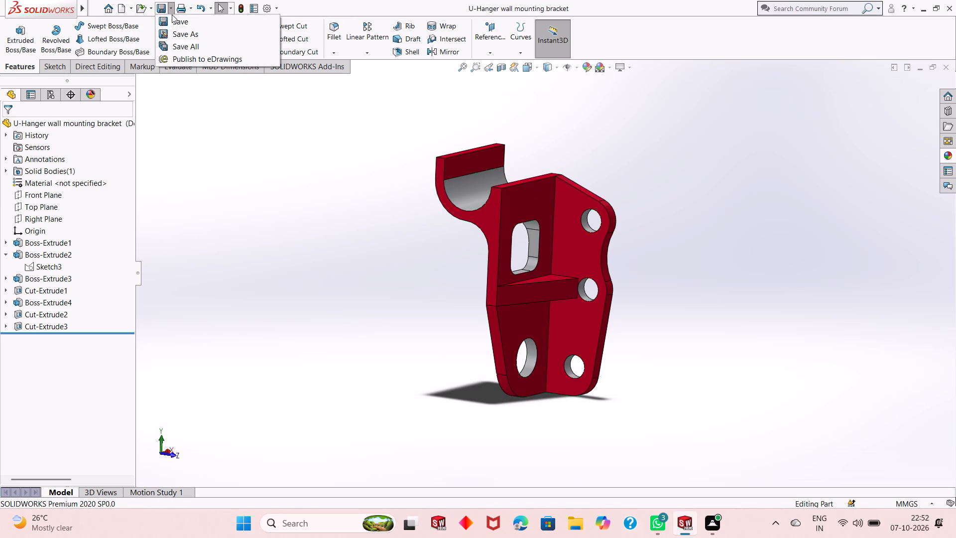
pyautogui.click(175, 35)
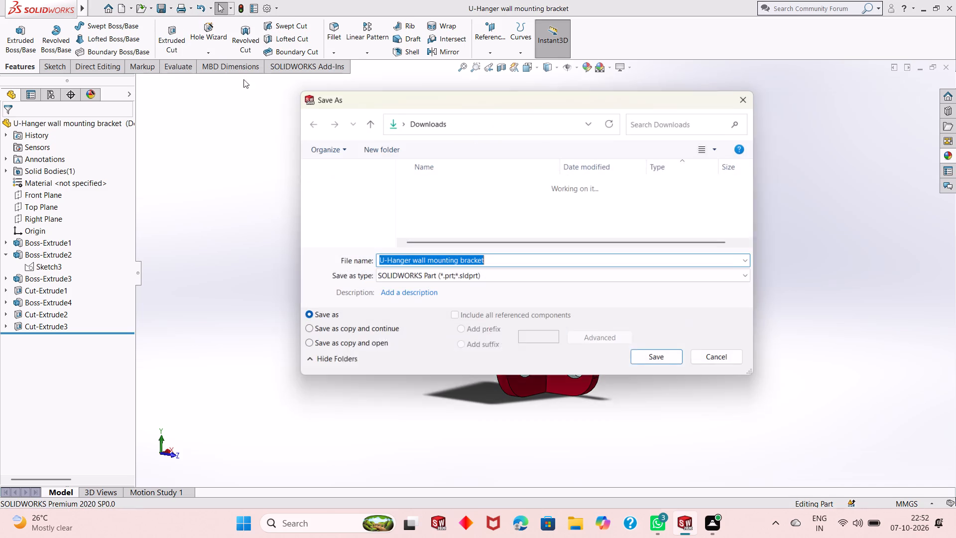
pyautogui.click(491, 277)
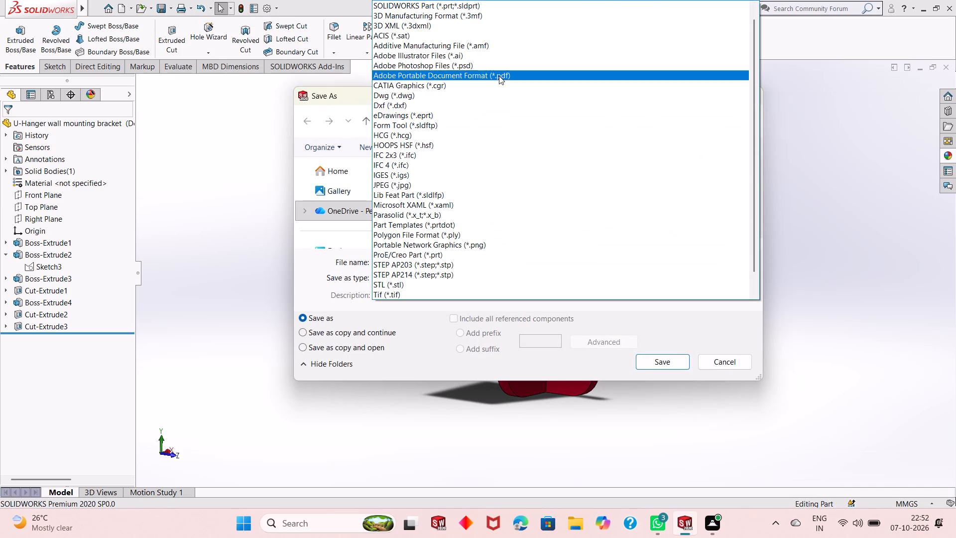
pyautogui.click(499, 76)
pyautogui.click(665, 384)
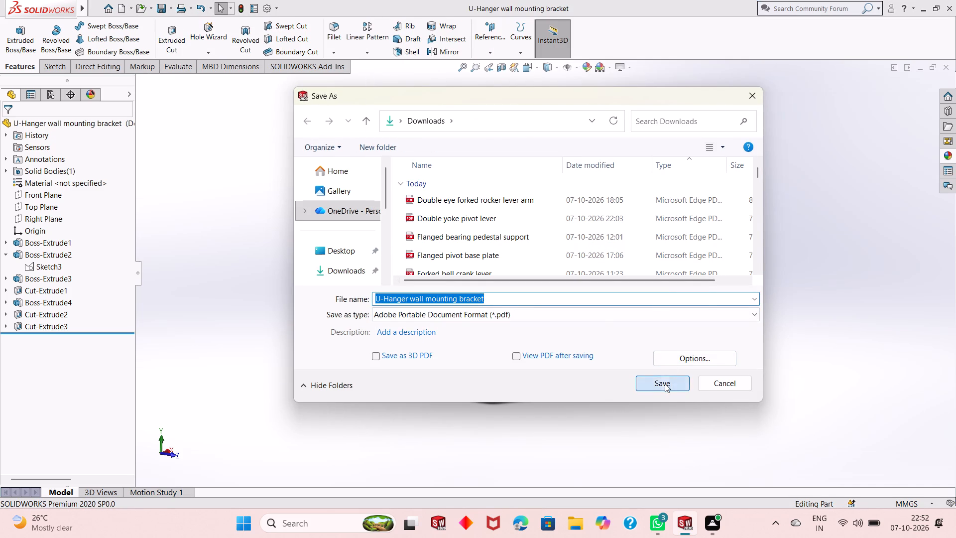